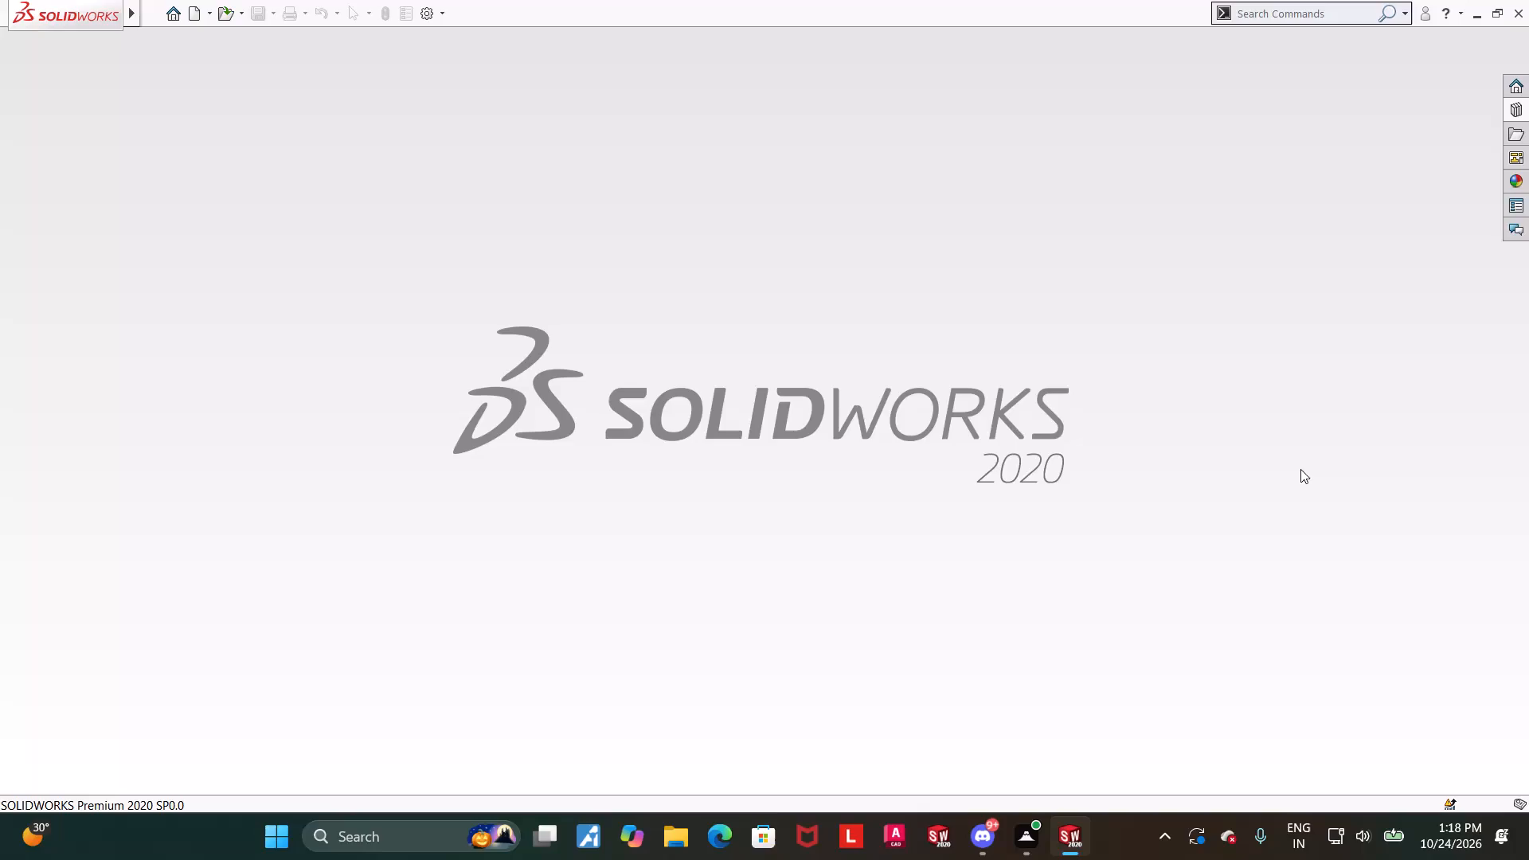
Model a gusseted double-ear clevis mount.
Create a new part document.
{"action": "left_click", "coordinate": [188, 23]}
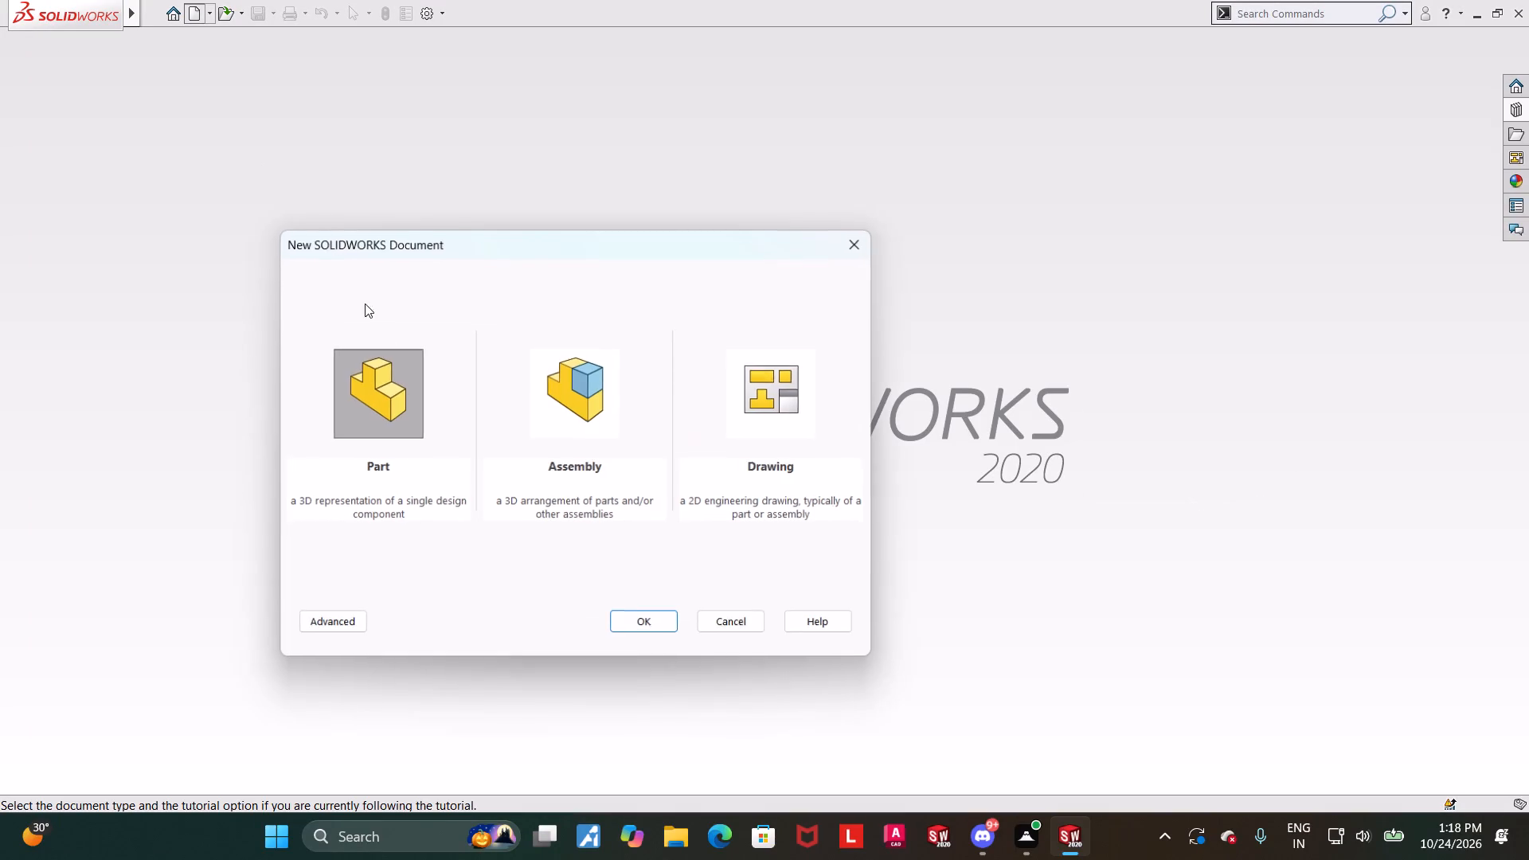
{"action": "double_click", "coordinate": [391, 375]}
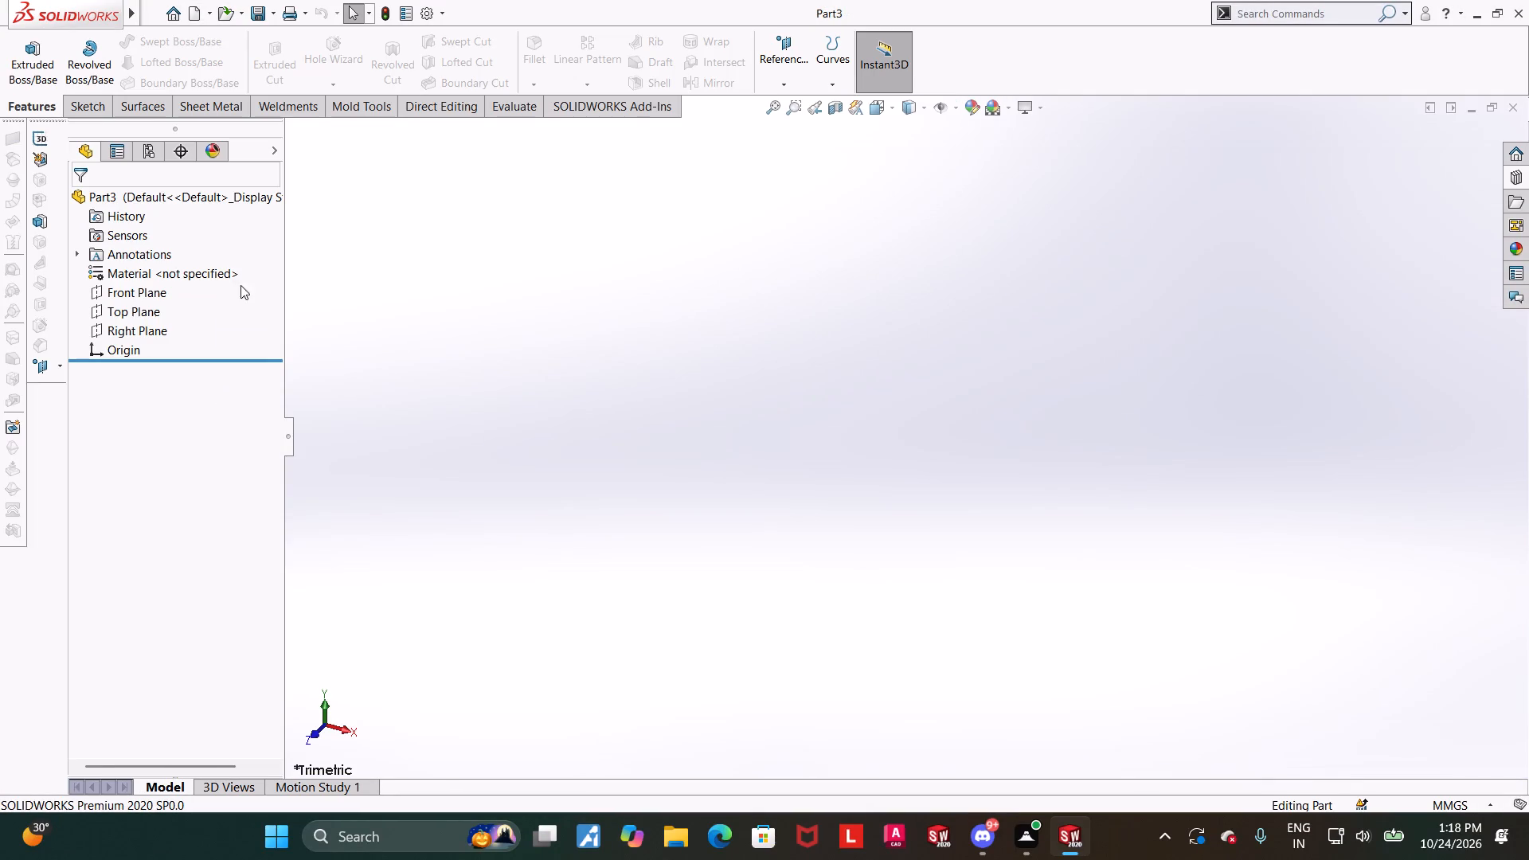
Sketch a center rectangle about 219 by 123 mm on the Top Plane, centred on the origin.
{"action": "left_click", "coordinate": [147, 296]}
{"action": "left_click", "coordinate": [153, 312]}
{"action": "left_click", "coordinate": [165, 280]}
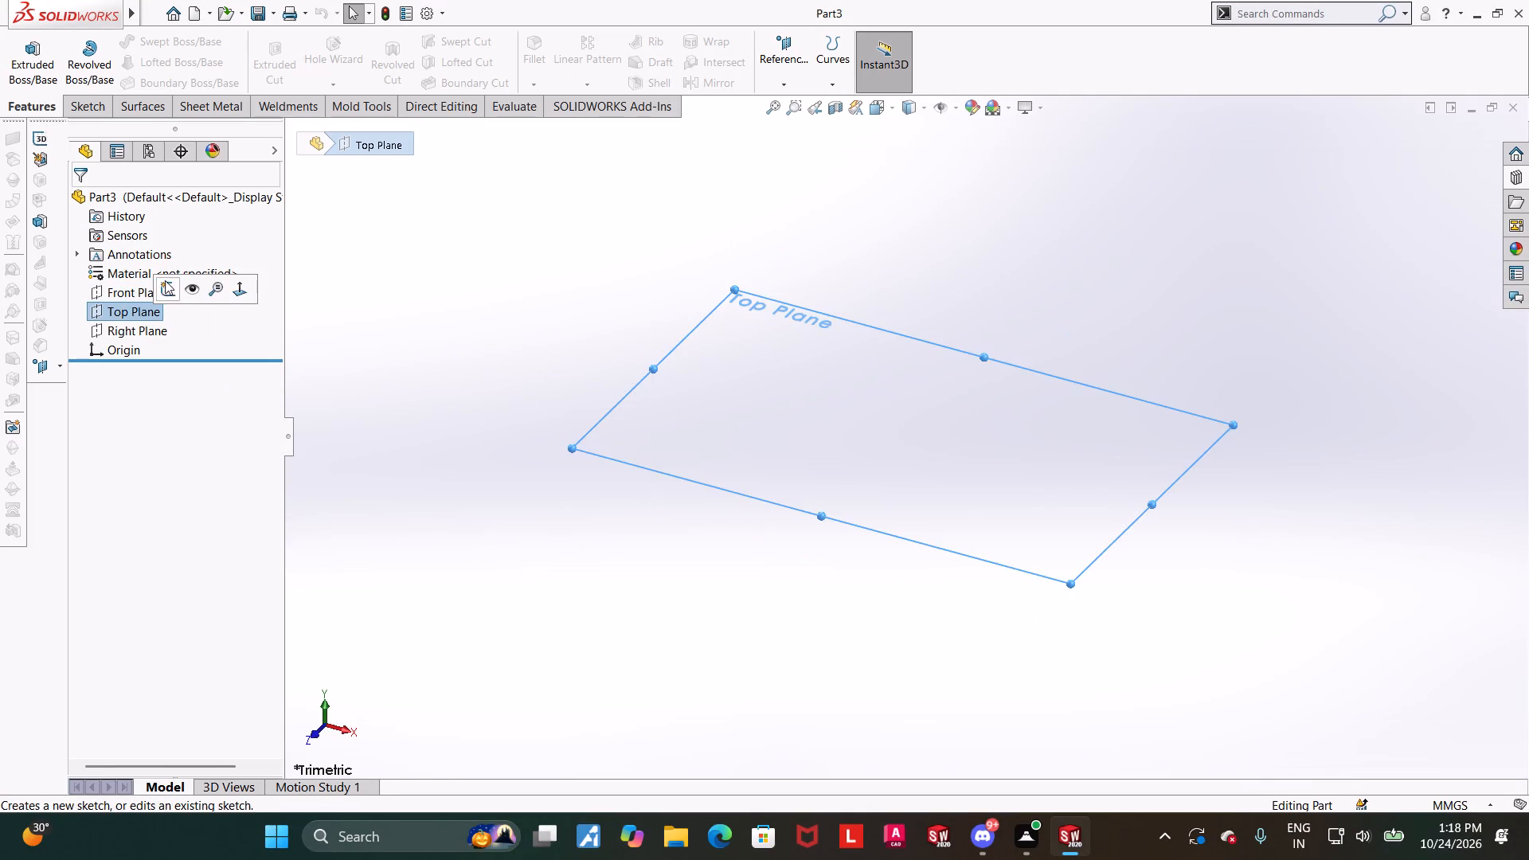
{"action": "left_click", "coordinate": [162, 62]}
{"action": "left_click", "coordinate": [172, 111]}
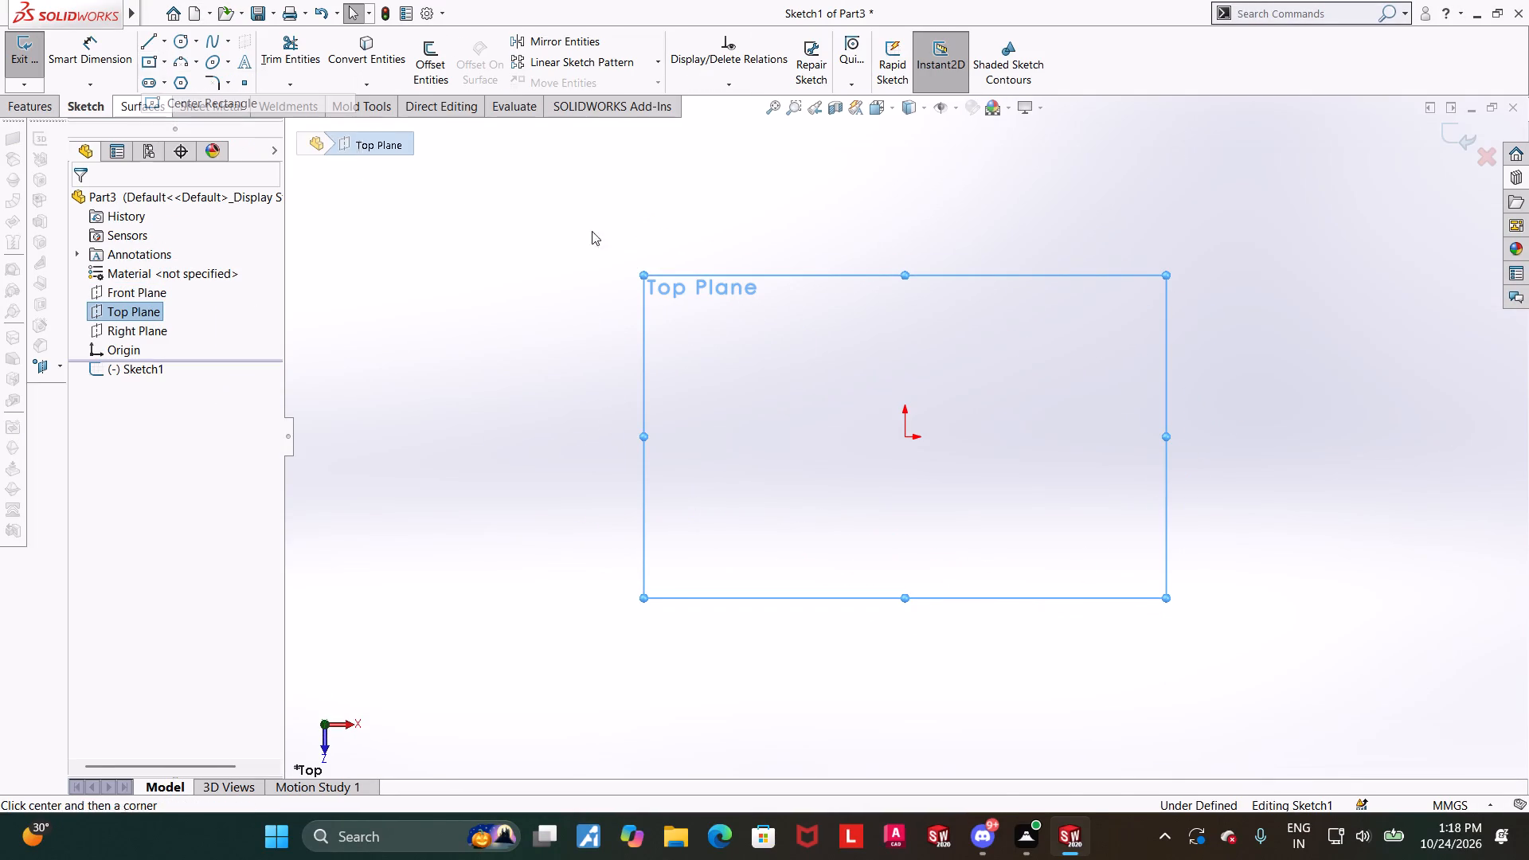
{"action": "left_click", "coordinate": [905, 436]}
{"action": "left_click", "coordinate": [1226, 256]}
{"action": "key", "text": "Escape"}
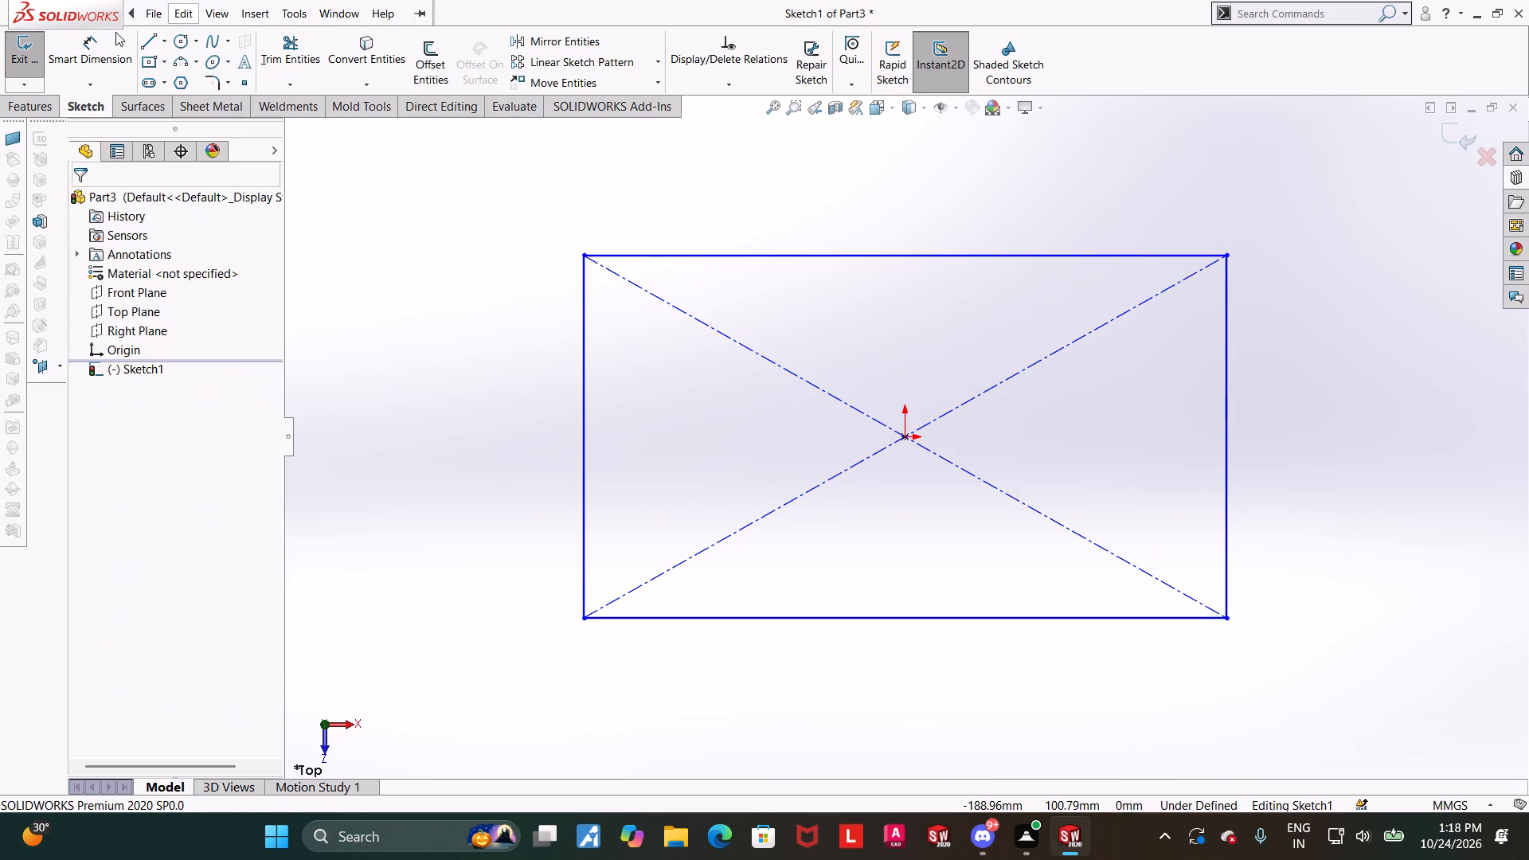
Dimension the rectangle's height between its two horizontal edges as 50 mm.
{"action": "left_click", "coordinate": [115, 32]}
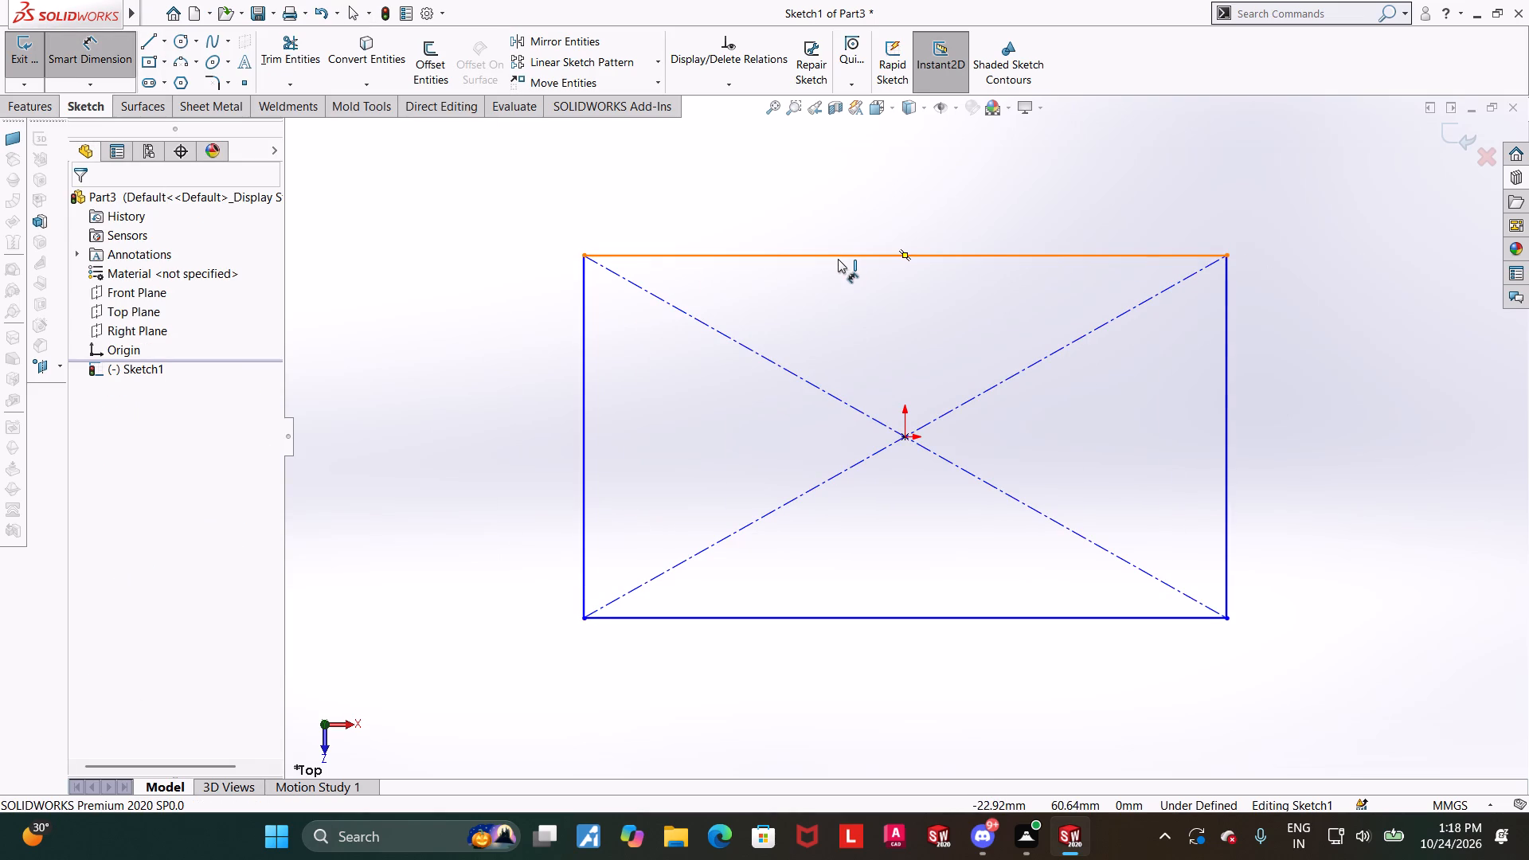
{"action": "scroll", "coordinate": [999, 355], "scroll_direction": "up", "scroll_amount": 1}
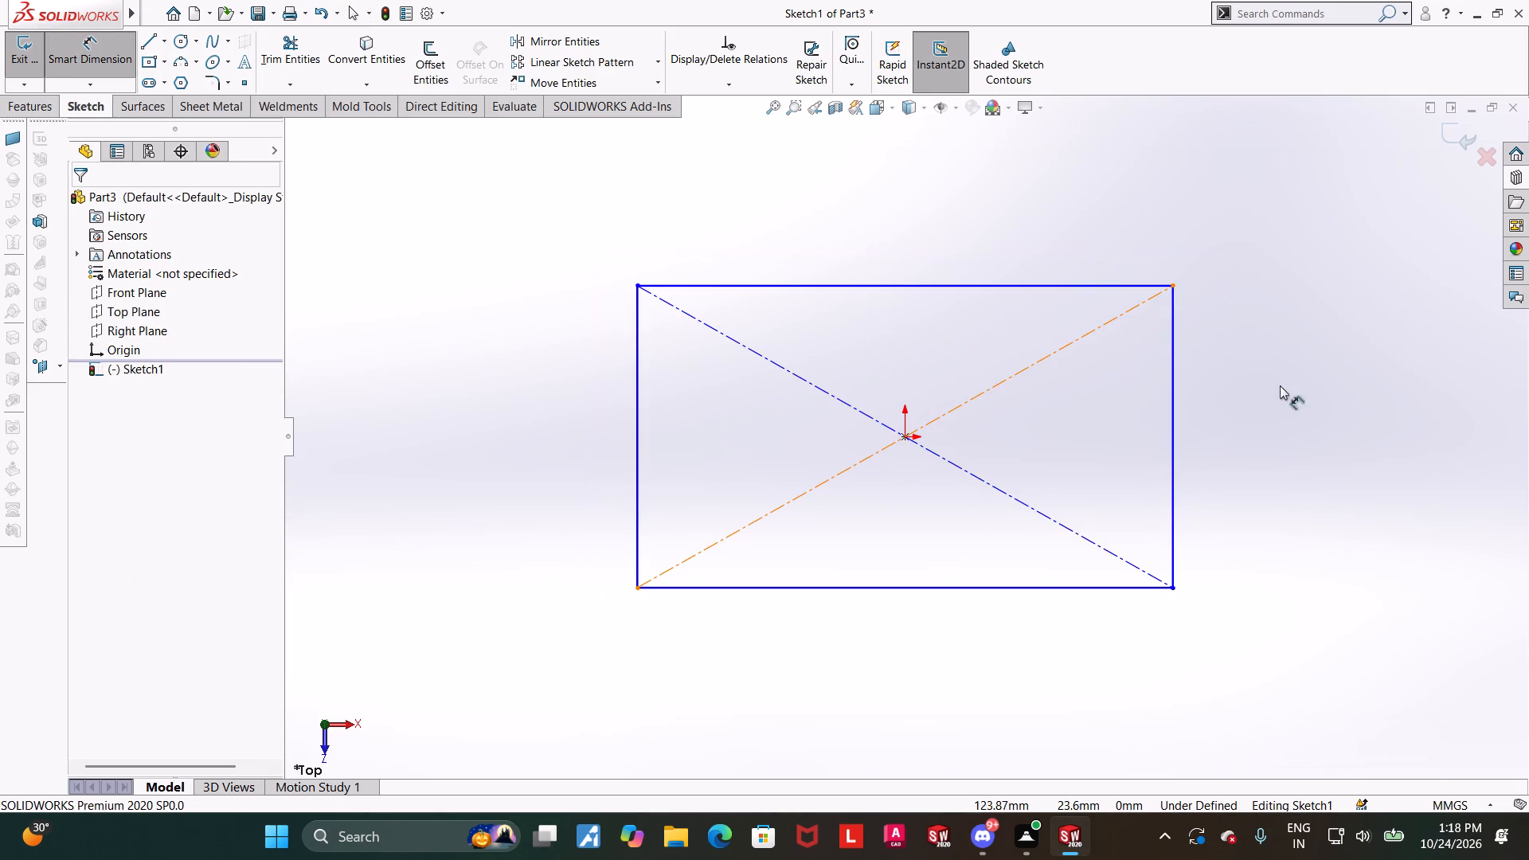
{"action": "left_click", "coordinate": [1111, 282]}
{"action": "left_click", "coordinate": [1034, 584]}
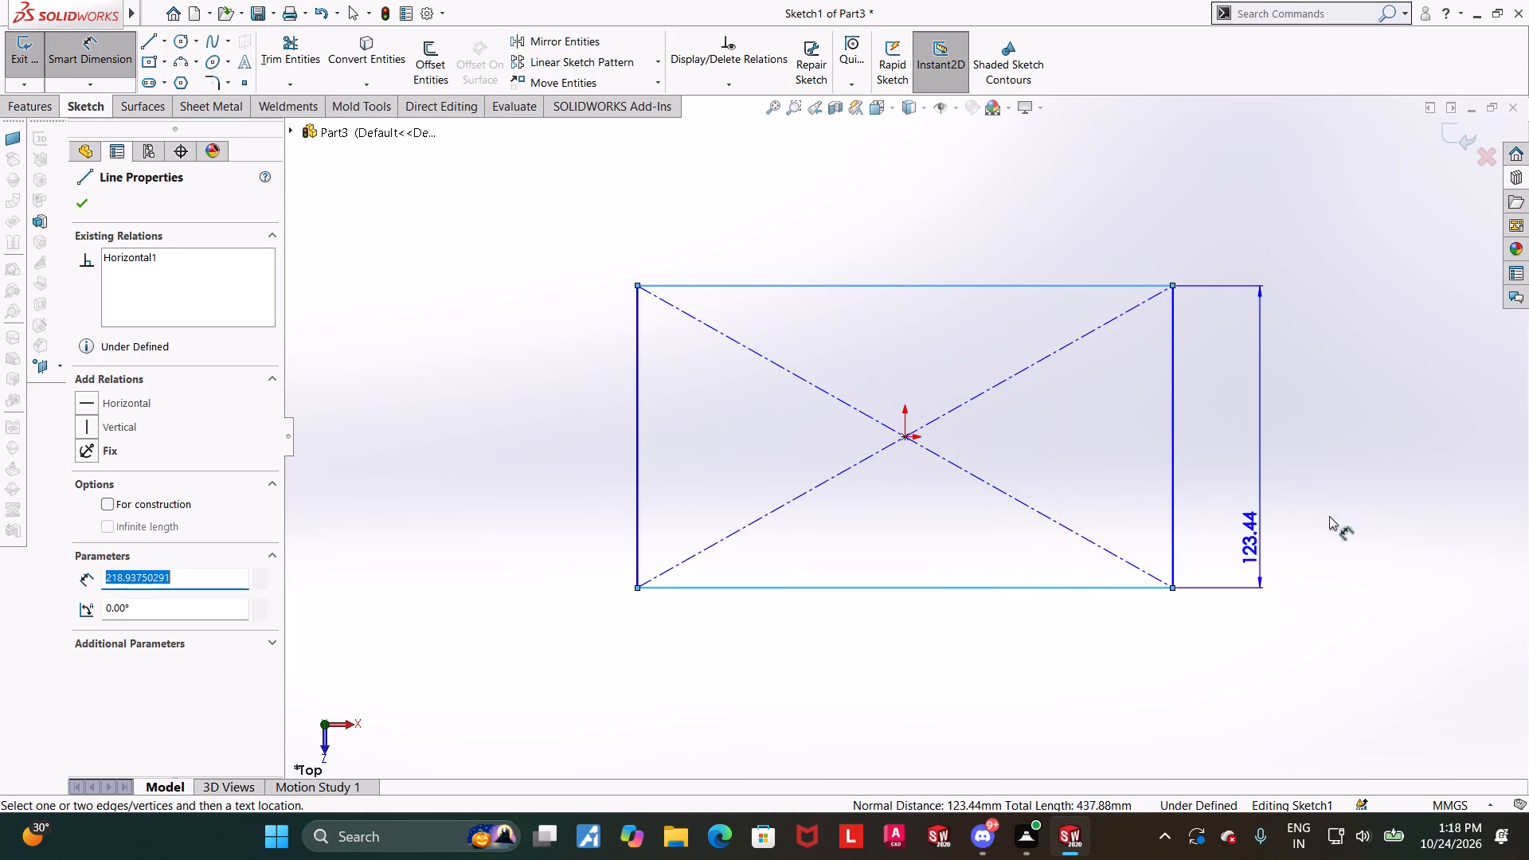
{"action": "left_click", "coordinate": [1351, 506]}
{"action": "type", "text": "50"}
{"action": "key", "text": "Return"}
{"action": "key", "text": "Escape"}
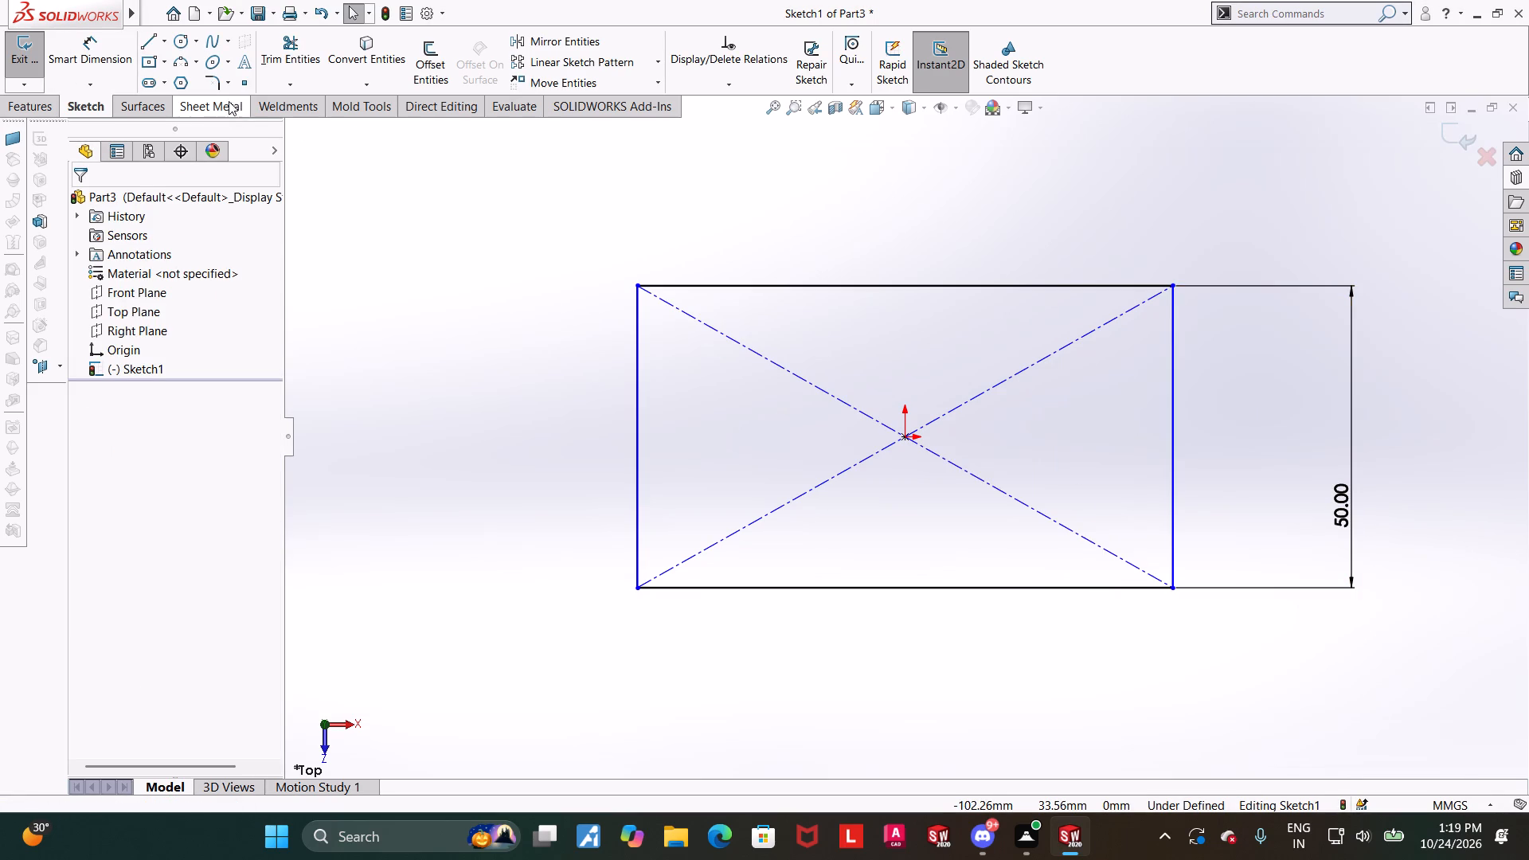
Round all four corners of the rectangle with 10 mm sketch fillets.
{"action": "left_click", "coordinate": [210, 84]}
{"action": "left_click", "coordinate": [635, 287]}
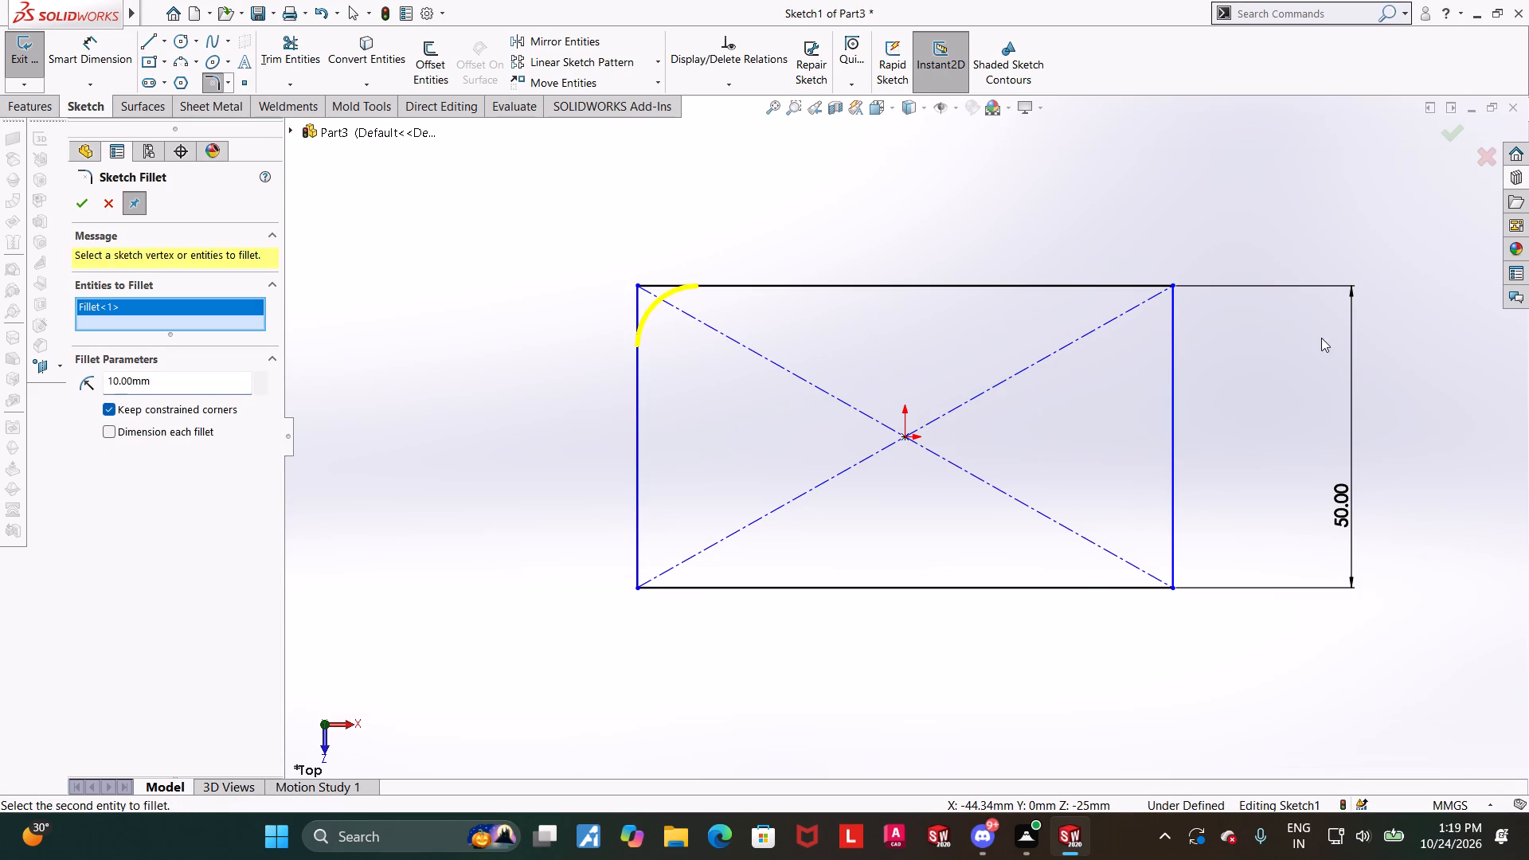
{"action": "left_click", "coordinate": [1171, 284]}
{"action": "left_click", "coordinate": [1167, 588]}
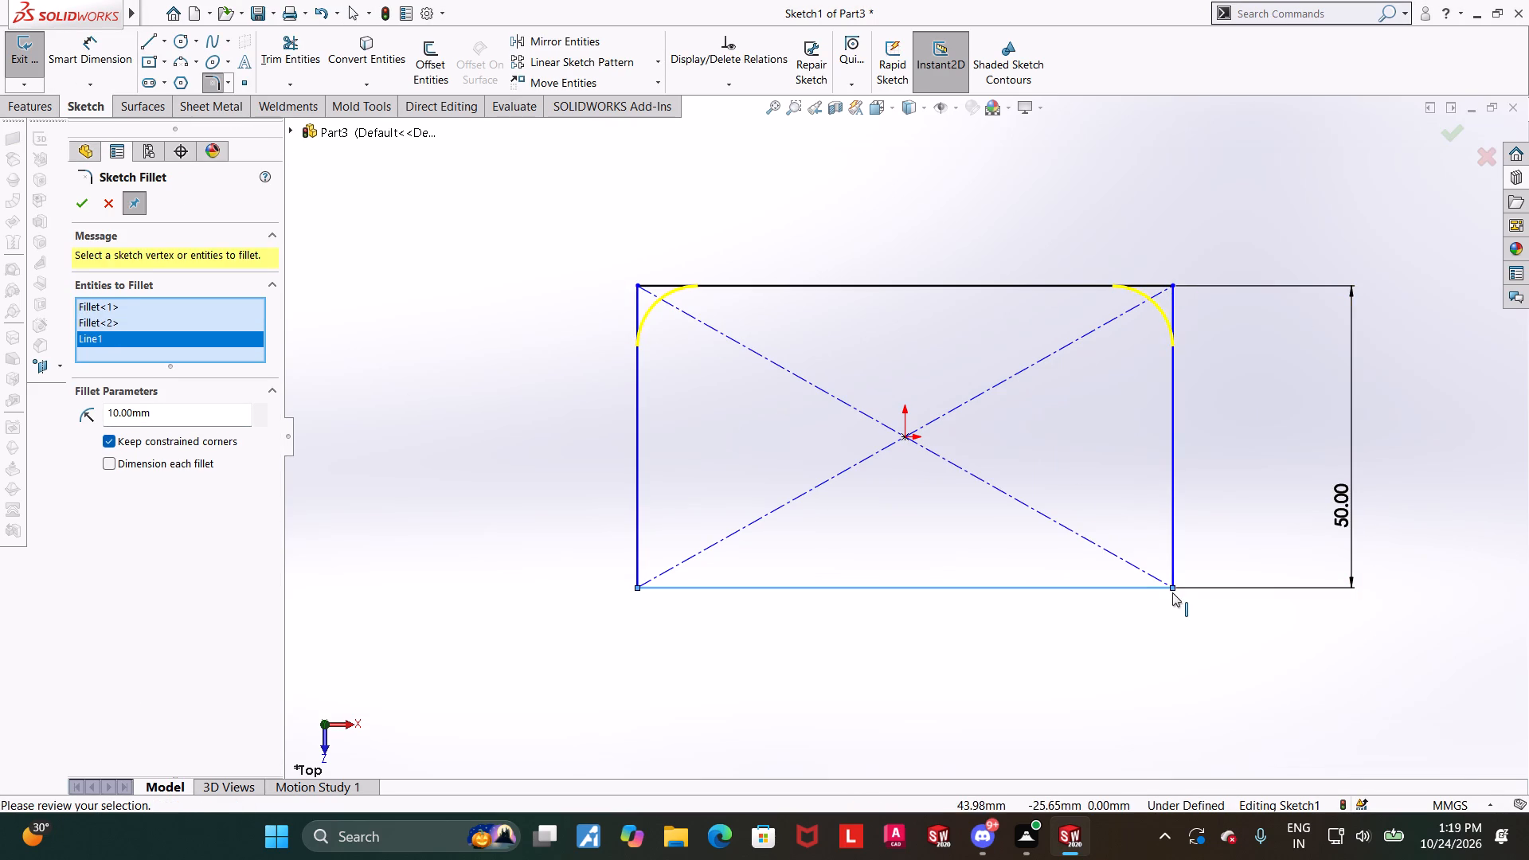
{"action": "right_click", "coordinate": [174, 342]}
{"action": "left_click", "coordinate": [197, 372]}
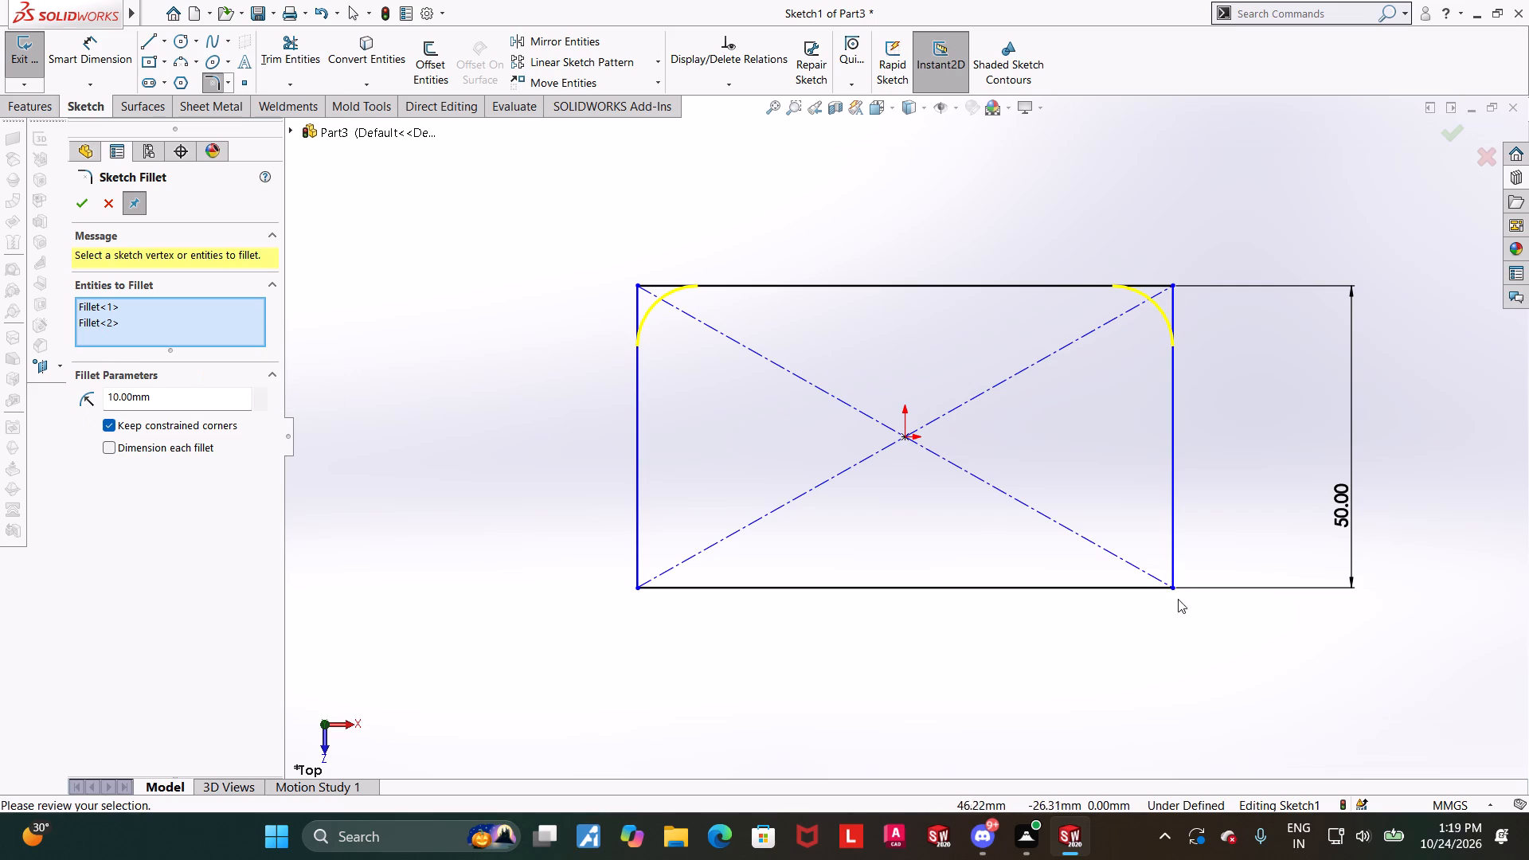
{"action": "left_click", "coordinate": [1171, 588]}
{"action": "left_click", "coordinate": [639, 590]}
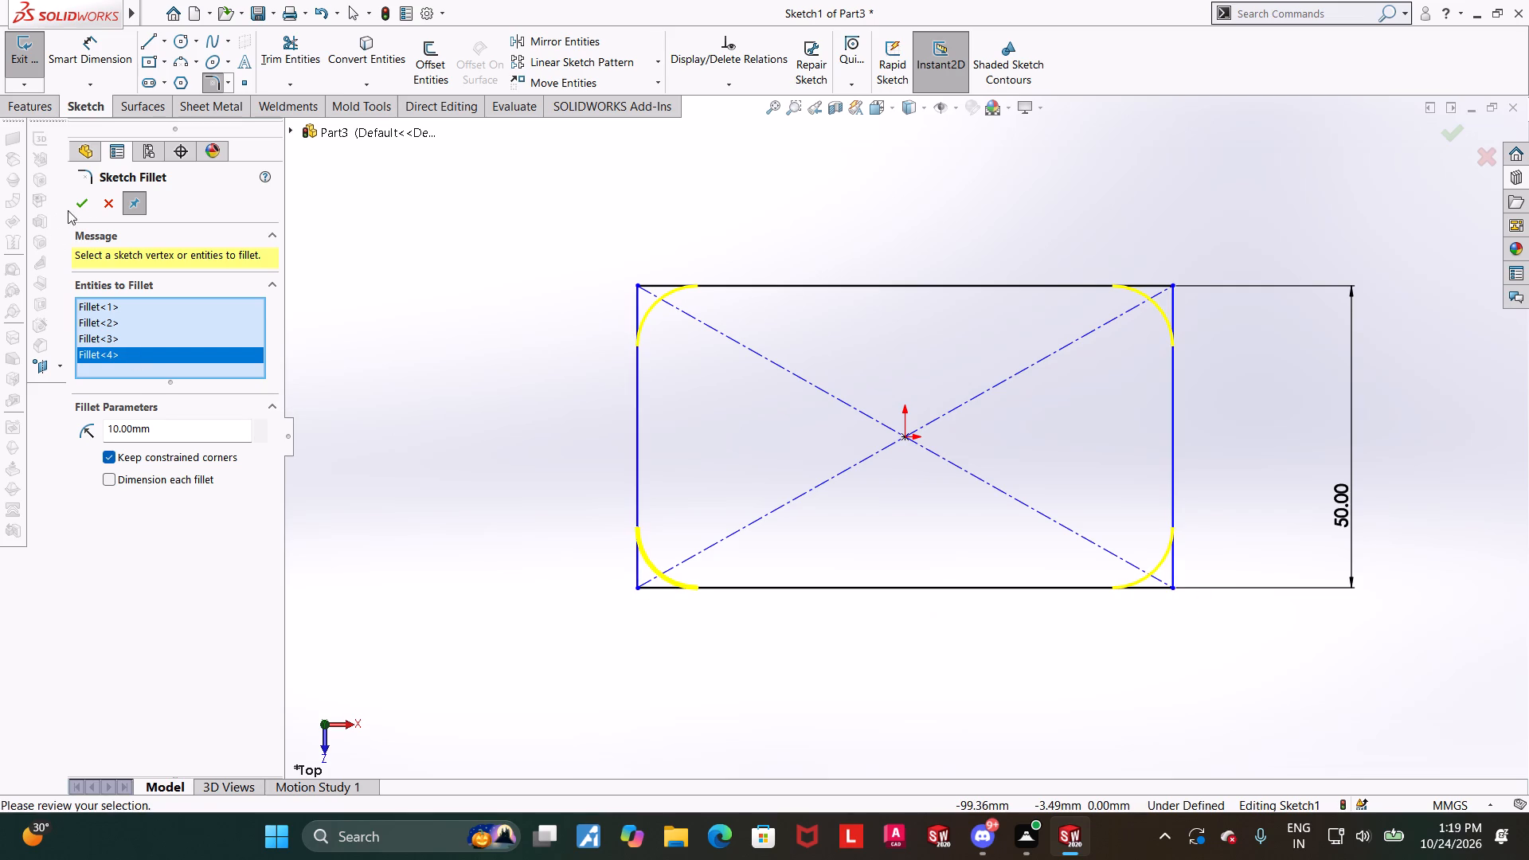
{"action": "left_click", "coordinate": [72, 210]}
{"action": "left_click", "coordinate": [927, 667]}
Dimension the horizontal distance between the two upper fillet centre points as 70 mm.
{"action": "scroll", "coordinate": [1140, 671], "scroll_direction": "up", "scroll_amount": 1}
{"action": "scroll", "coordinate": [1410, 475], "scroll_direction": "down", "scroll_amount": 1}
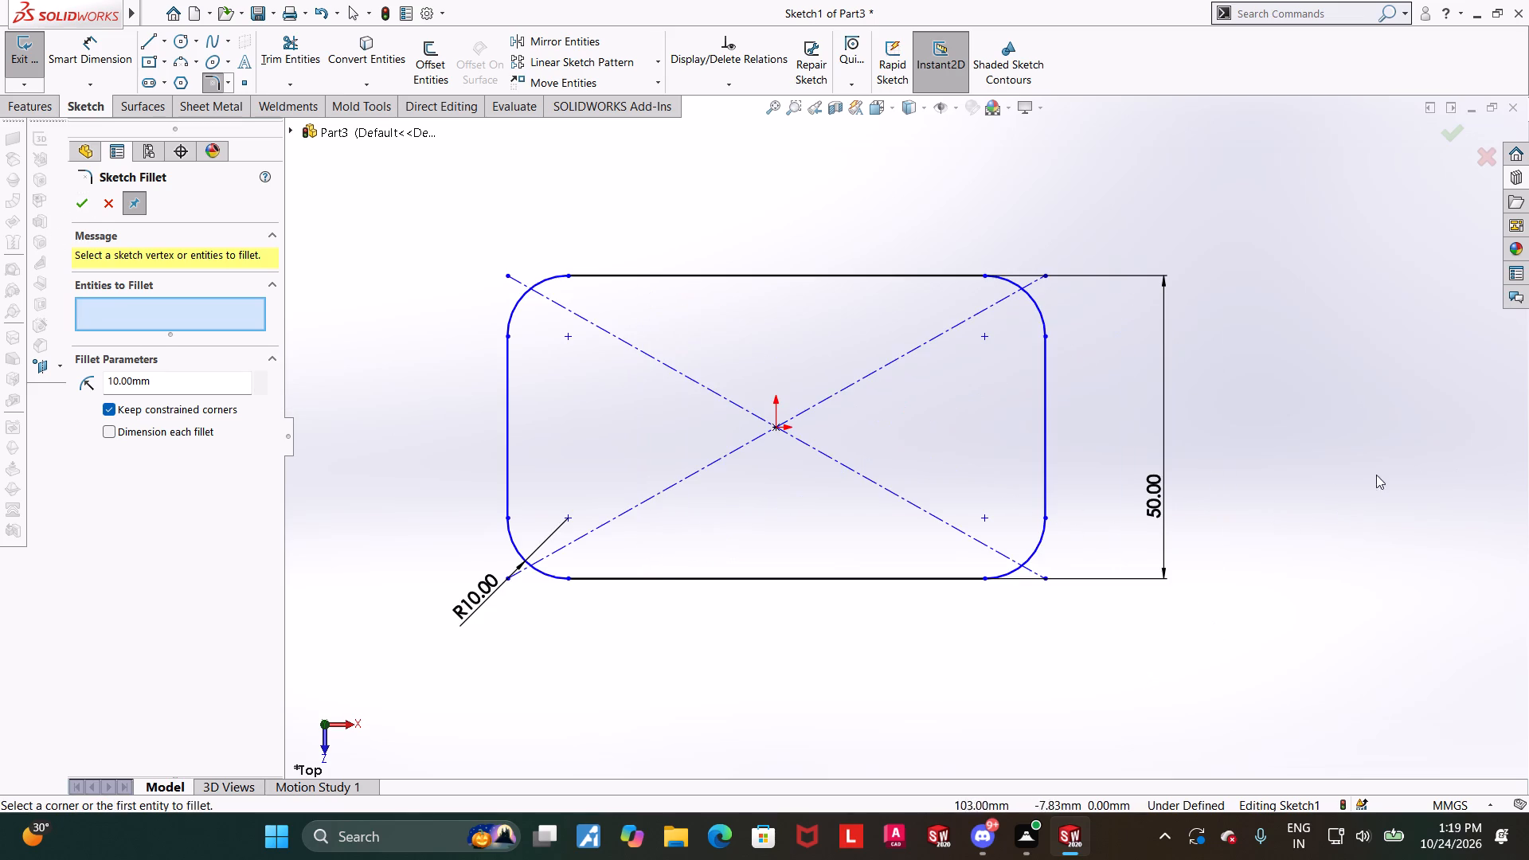
{"action": "left_click", "coordinate": [68, 56]}
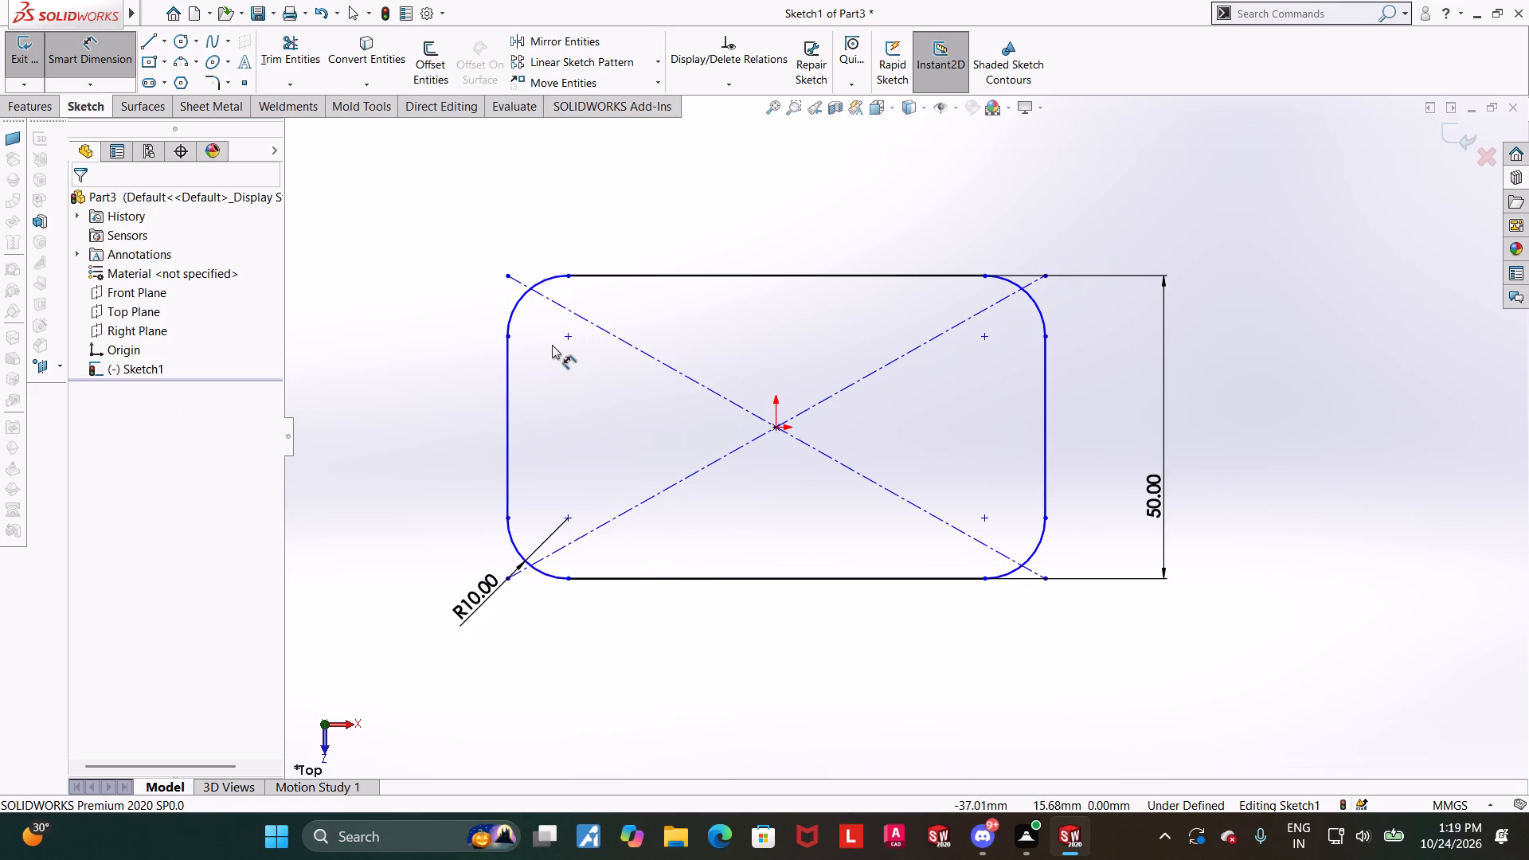
{"action": "left_click", "coordinate": [569, 330]}
{"action": "left_click", "coordinate": [569, 337]}
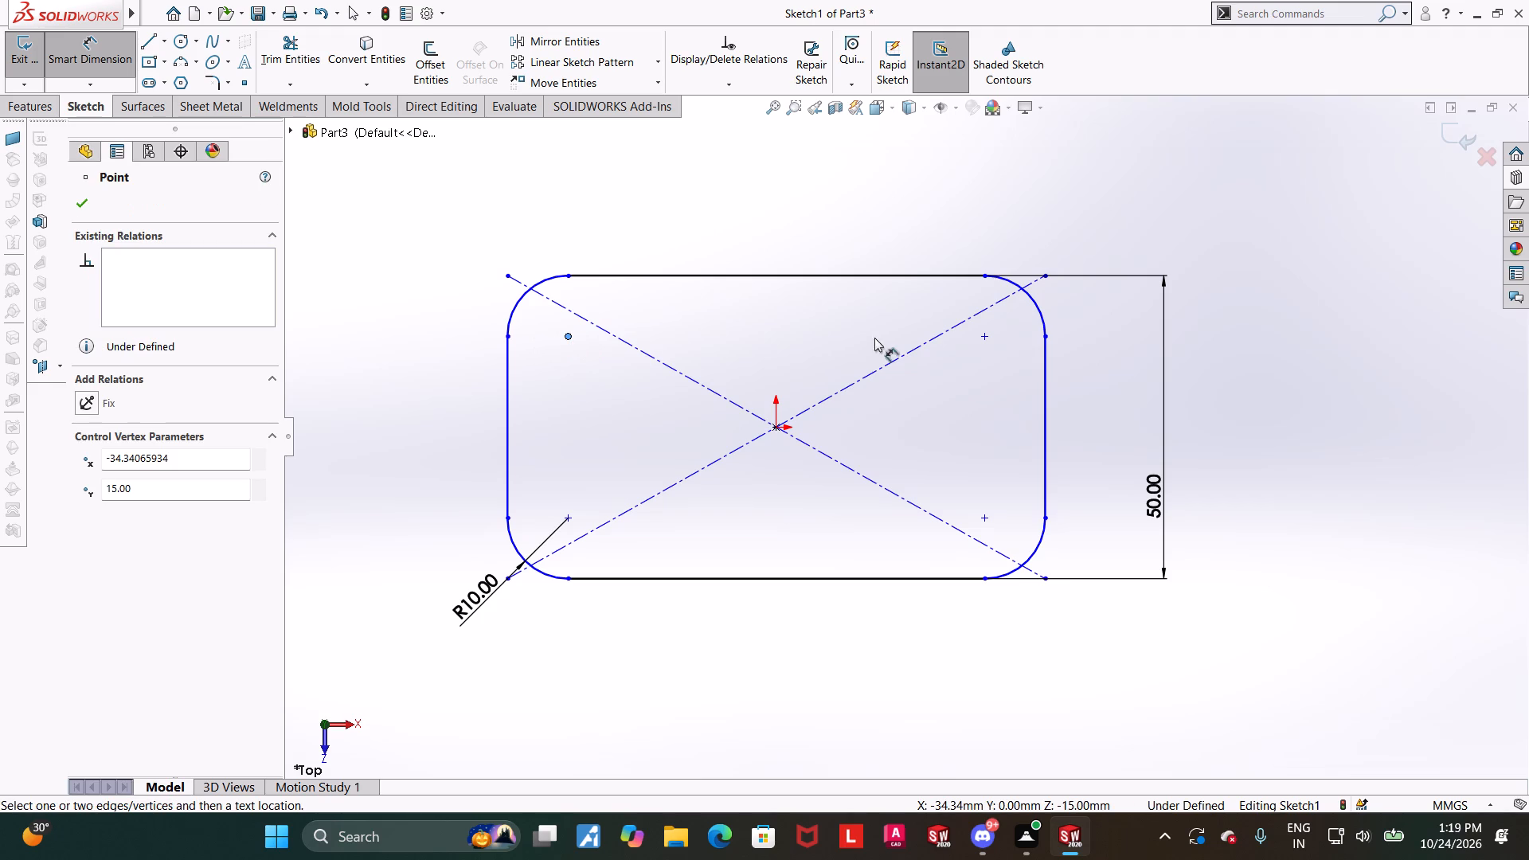
{"action": "left_click", "coordinate": [984, 339]}
{"action": "left_click", "coordinate": [909, 197]}
{"action": "type", "text": "70"}
{"action": "key", "text": "Return"}
{"action": "key", "text": "Escape"}
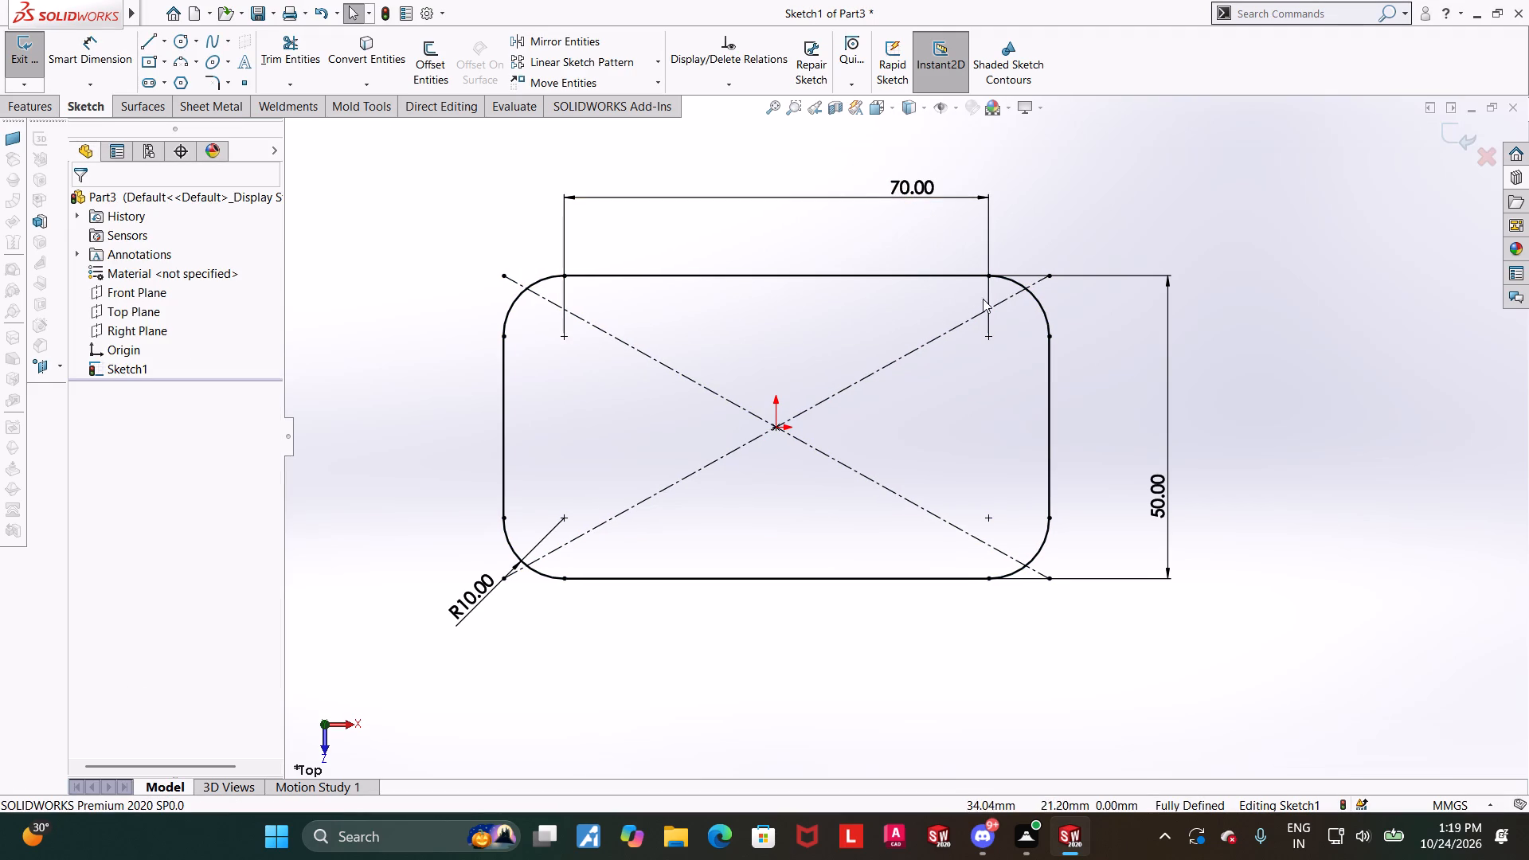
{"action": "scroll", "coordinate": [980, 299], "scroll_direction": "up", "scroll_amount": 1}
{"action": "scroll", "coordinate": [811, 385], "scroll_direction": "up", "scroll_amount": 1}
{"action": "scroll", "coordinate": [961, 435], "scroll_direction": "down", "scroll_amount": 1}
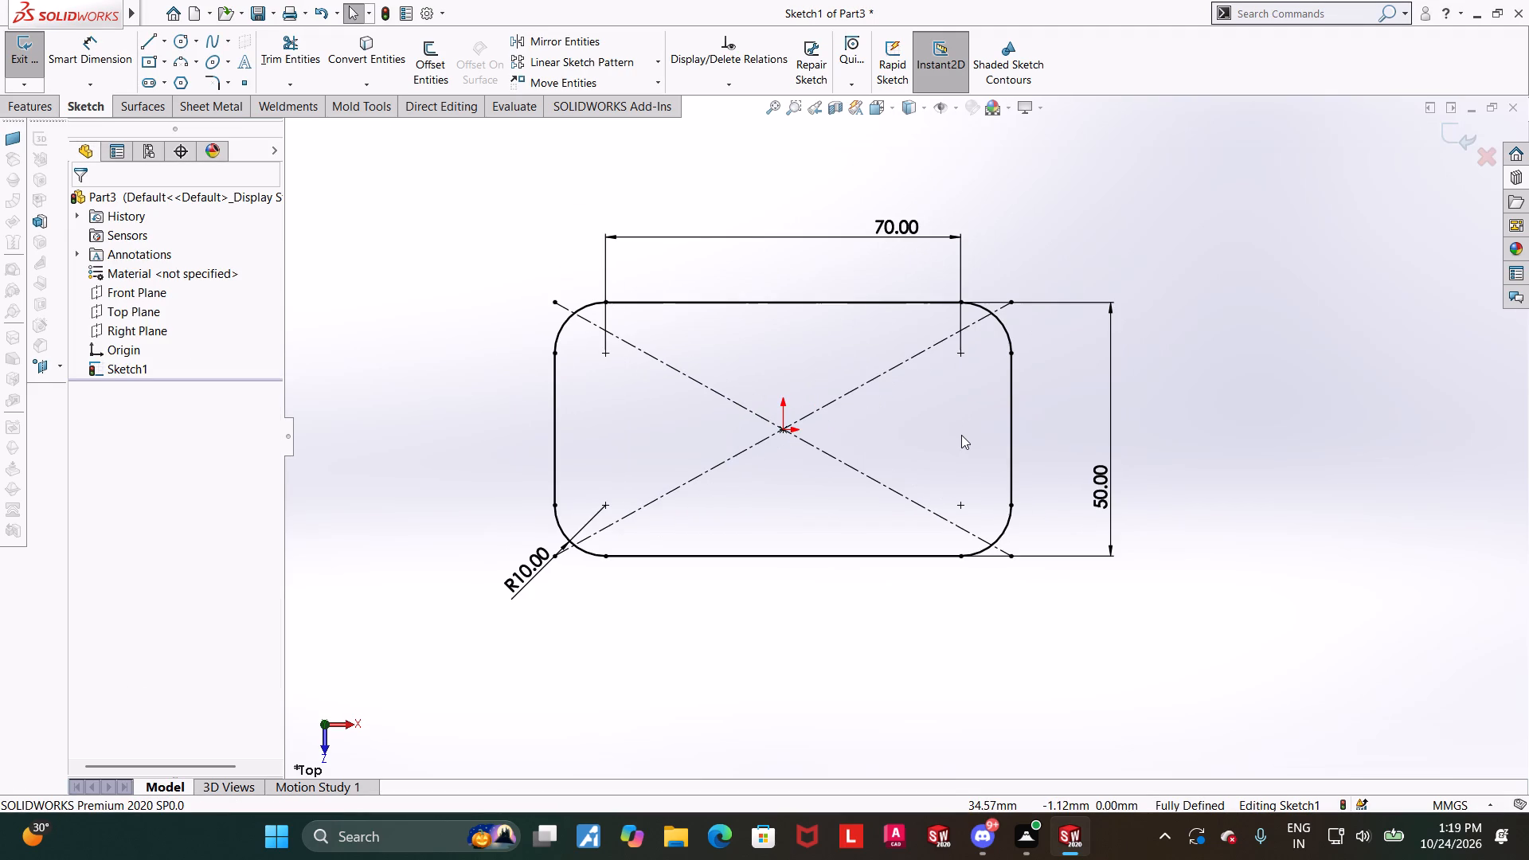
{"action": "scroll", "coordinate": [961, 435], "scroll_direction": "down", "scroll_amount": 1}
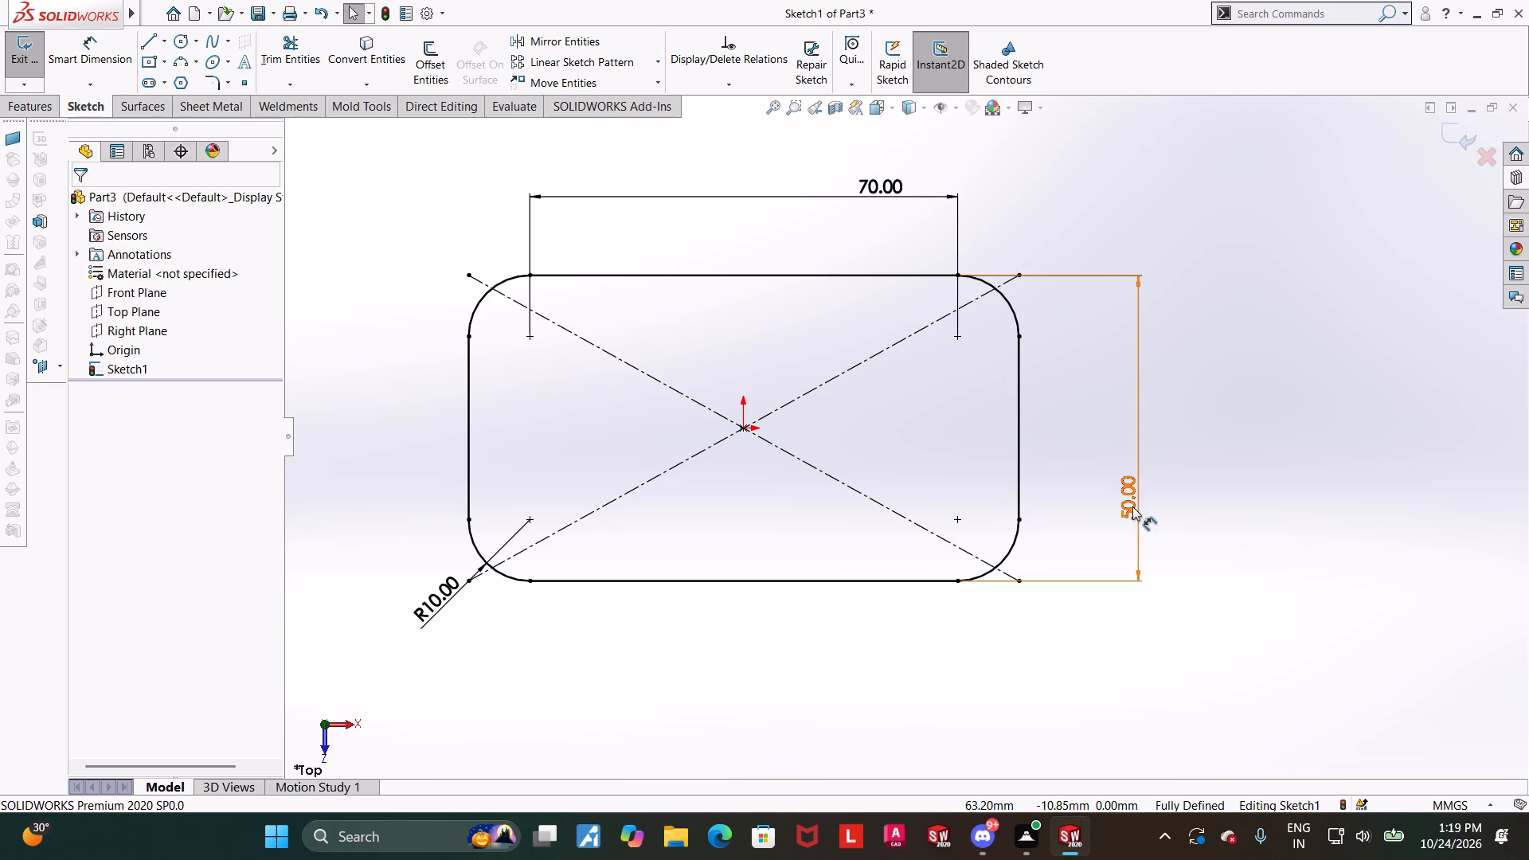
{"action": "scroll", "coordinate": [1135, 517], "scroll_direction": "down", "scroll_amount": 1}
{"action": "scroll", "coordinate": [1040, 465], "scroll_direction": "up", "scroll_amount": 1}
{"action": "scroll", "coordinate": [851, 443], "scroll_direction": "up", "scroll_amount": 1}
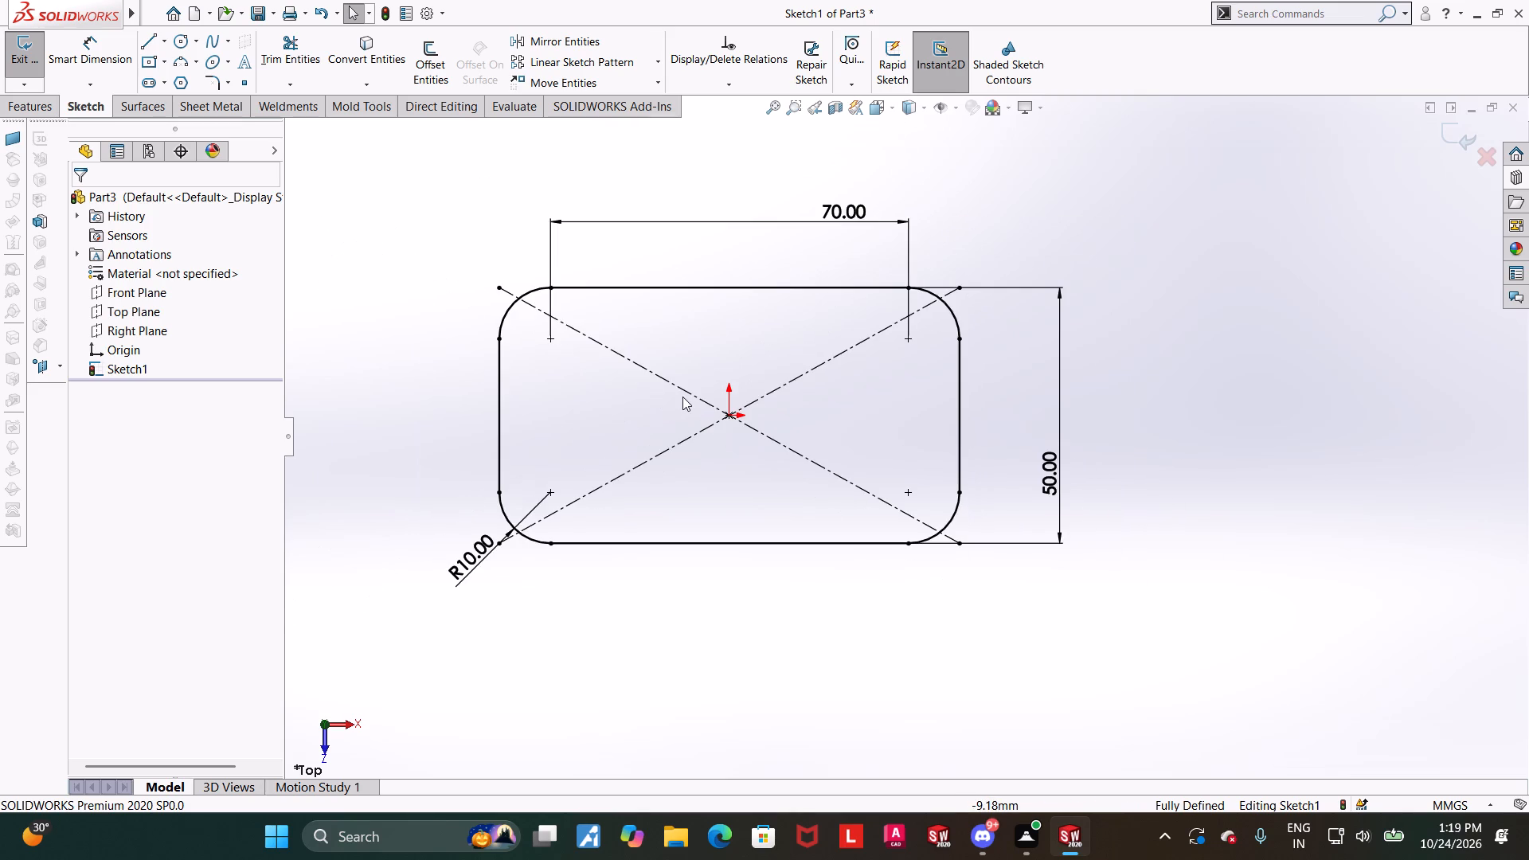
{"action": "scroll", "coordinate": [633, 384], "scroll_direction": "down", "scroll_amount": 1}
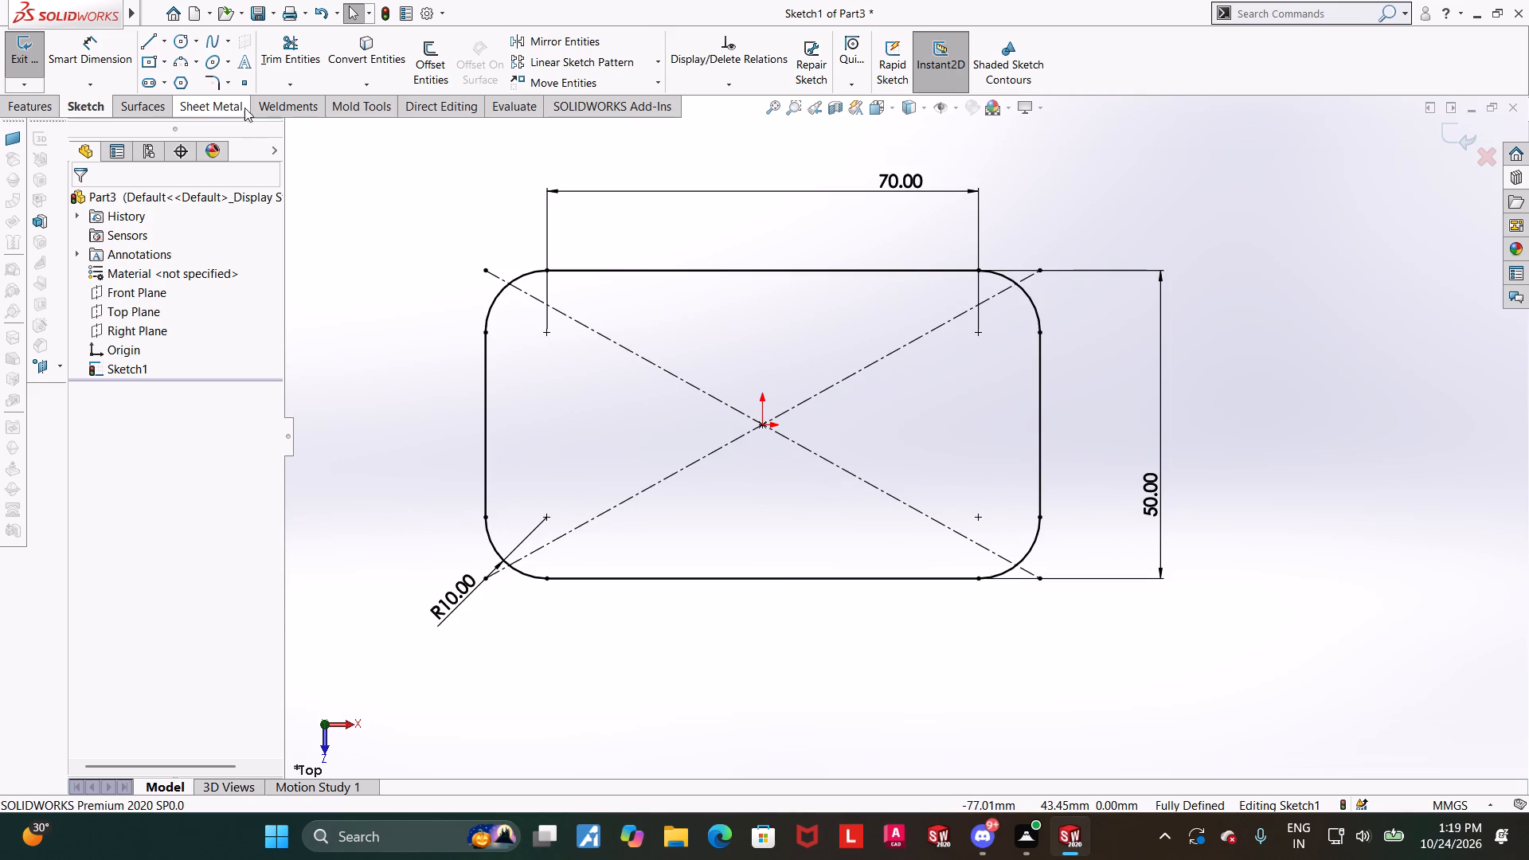
Draw a circle inside the outline at each of the two upper fillet centre points.
{"action": "left_click", "coordinate": [182, 47]}
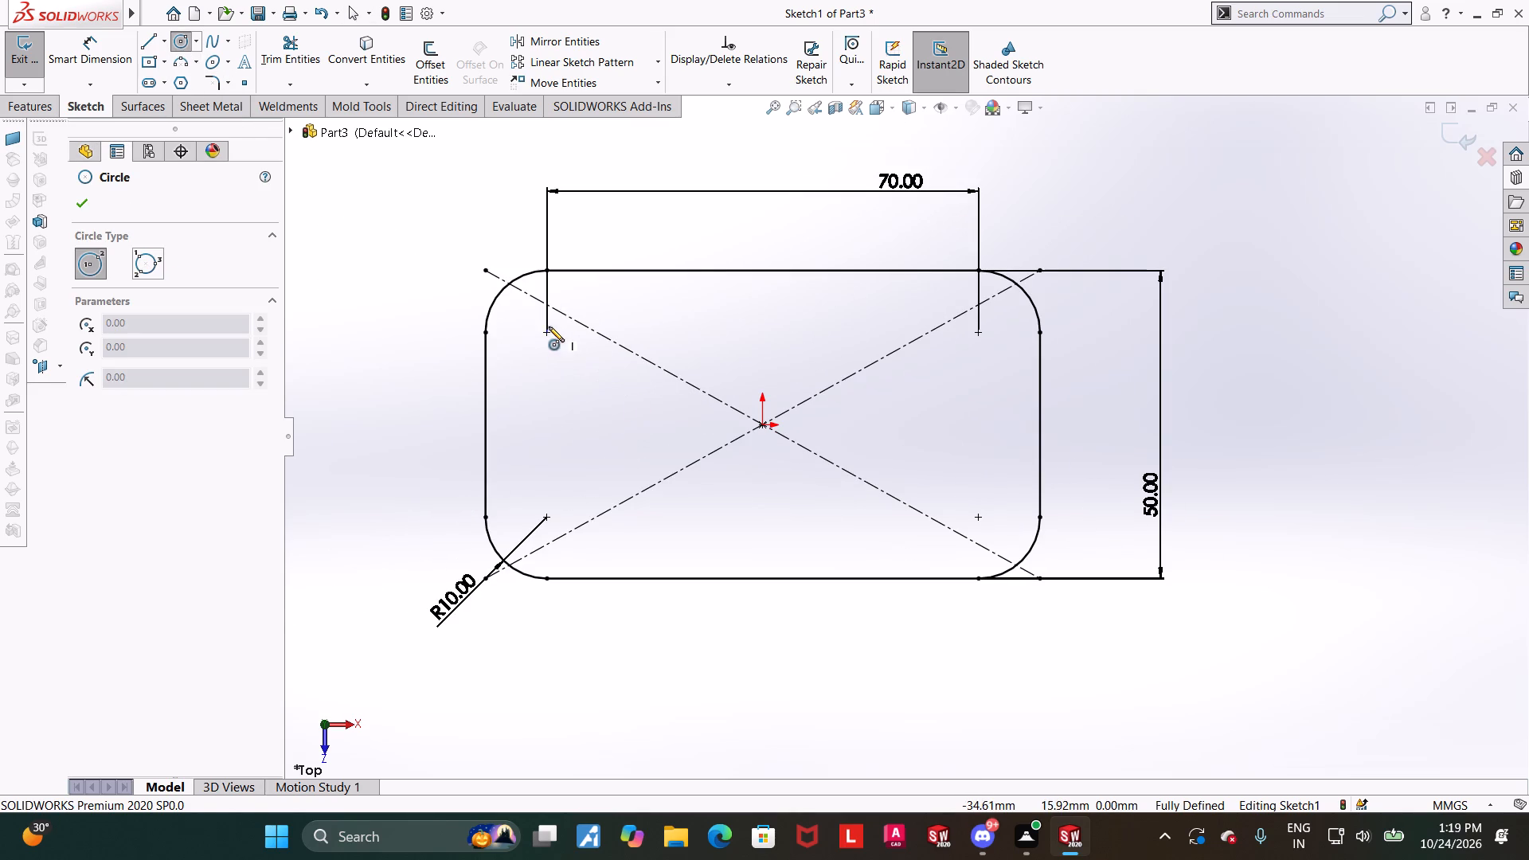
{"action": "left_click", "coordinate": [548, 332]}
{"action": "left_click", "coordinate": [583, 348]}
{"action": "key", "text": "Escape"}
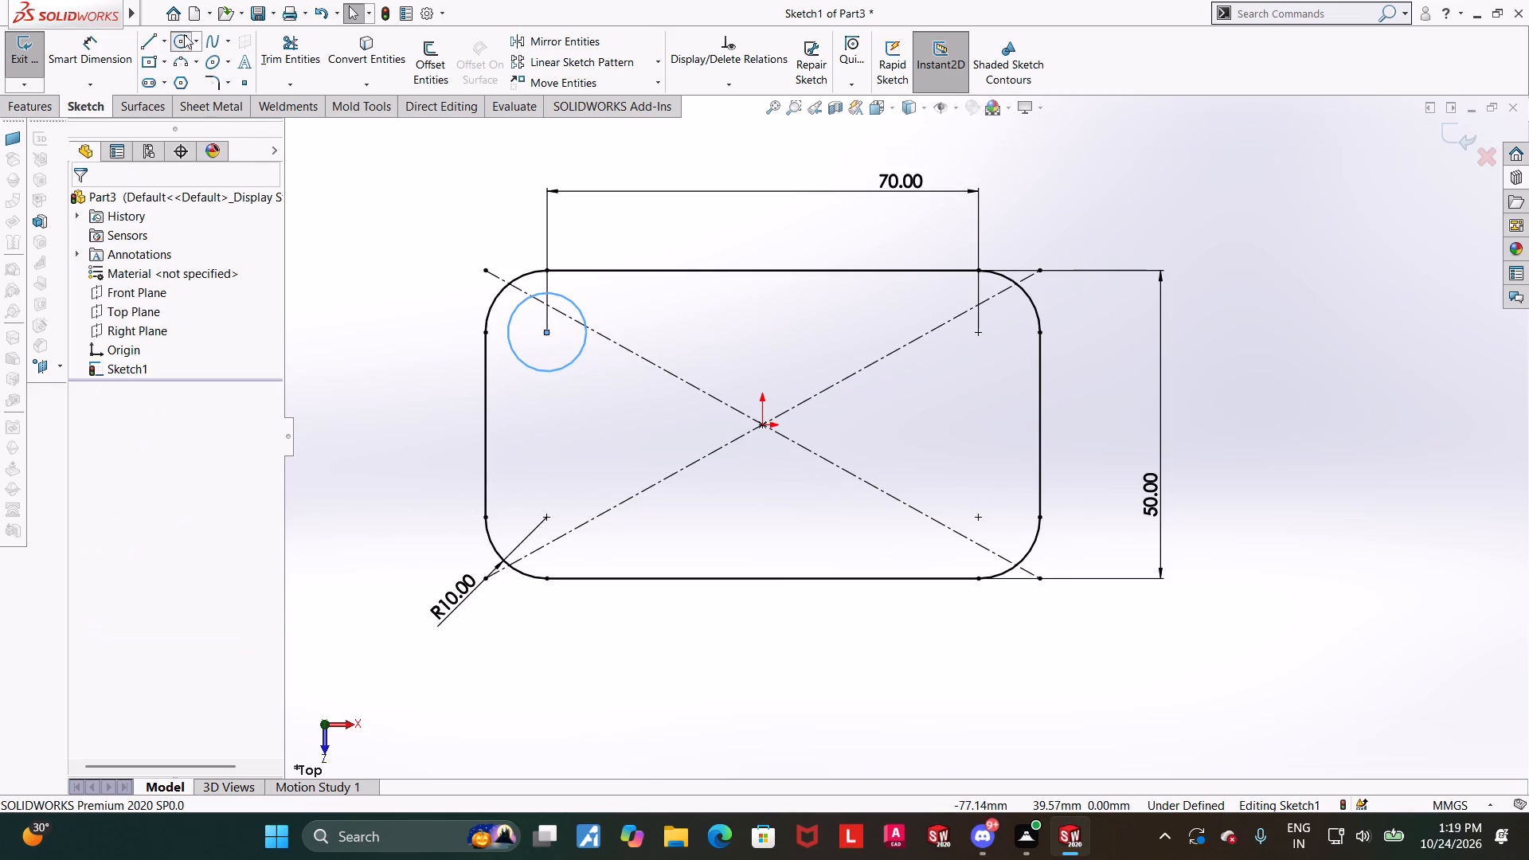
{"action": "left_click", "coordinate": [184, 34]}
{"action": "left_click", "coordinate": [979, 330]}
{"action": "left_click", "coordinate": [1018, 352]}
{"action": "key", "text": "Escape"}
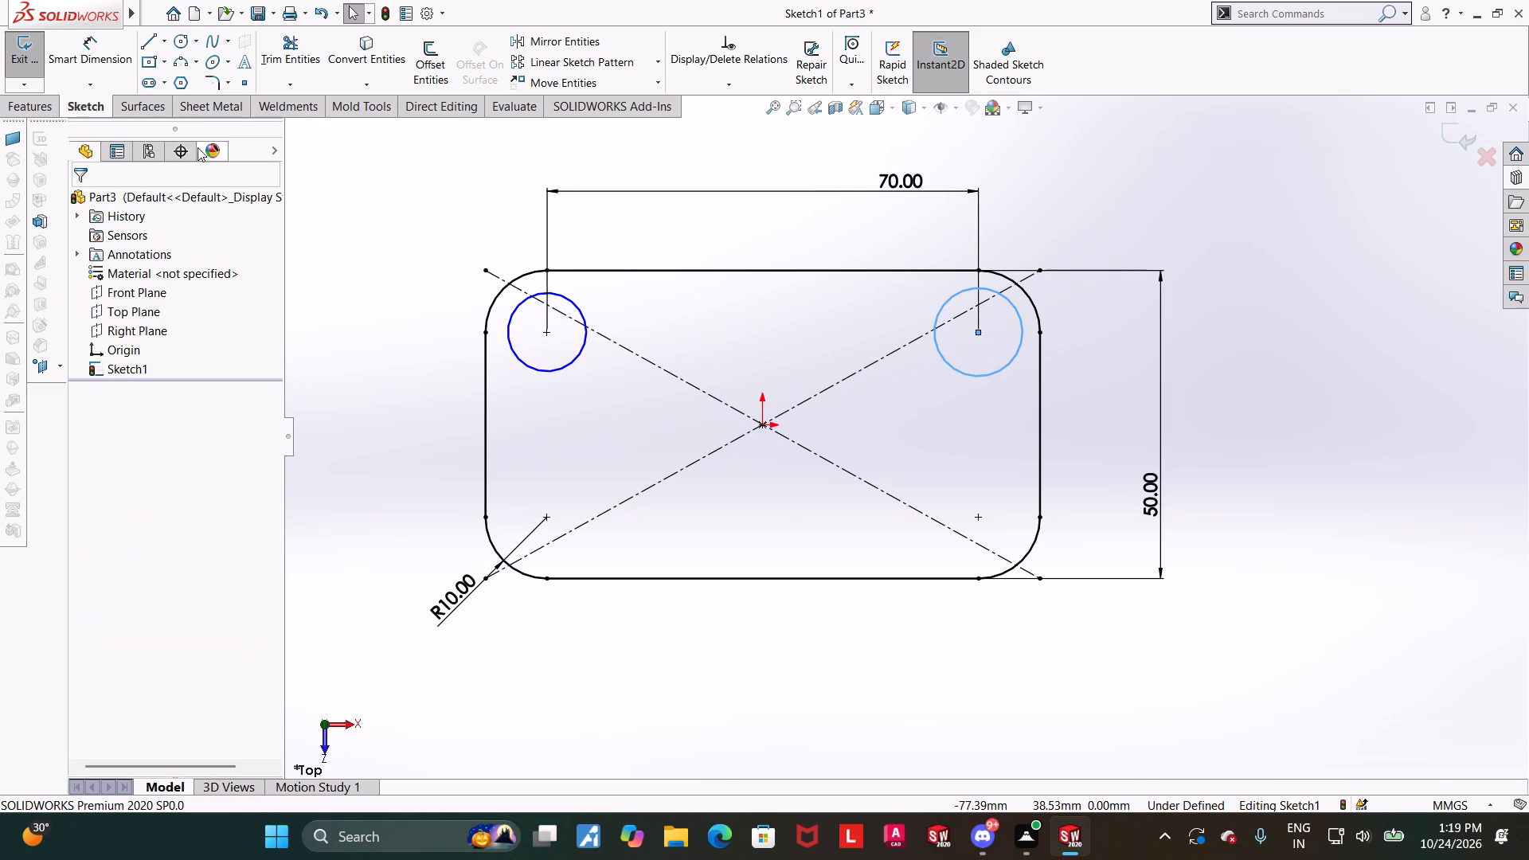
Draw a circle inside the outline at each of the two lower fillet centre points.
{"action": "left_click", "coordinate": [185, 45]}
{"action": "left_click", "coordinate": [546, 522]}
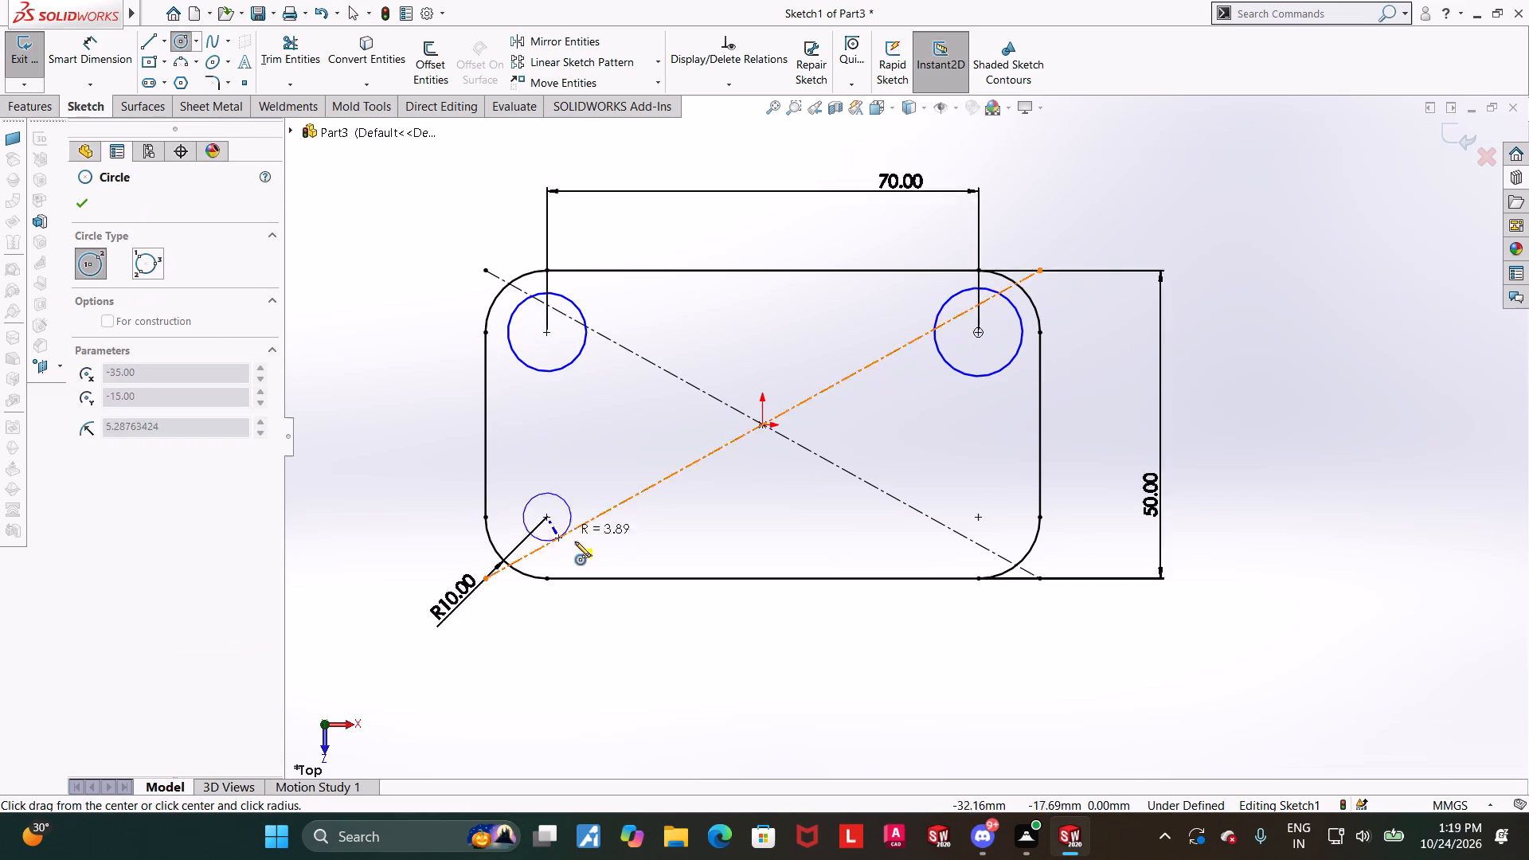
{"action": "left_click", "coordinate": [577, 543]}
{"action": "key", "text": "Escape"}
{"action": "left_click", "coordinate": [178, 43]}
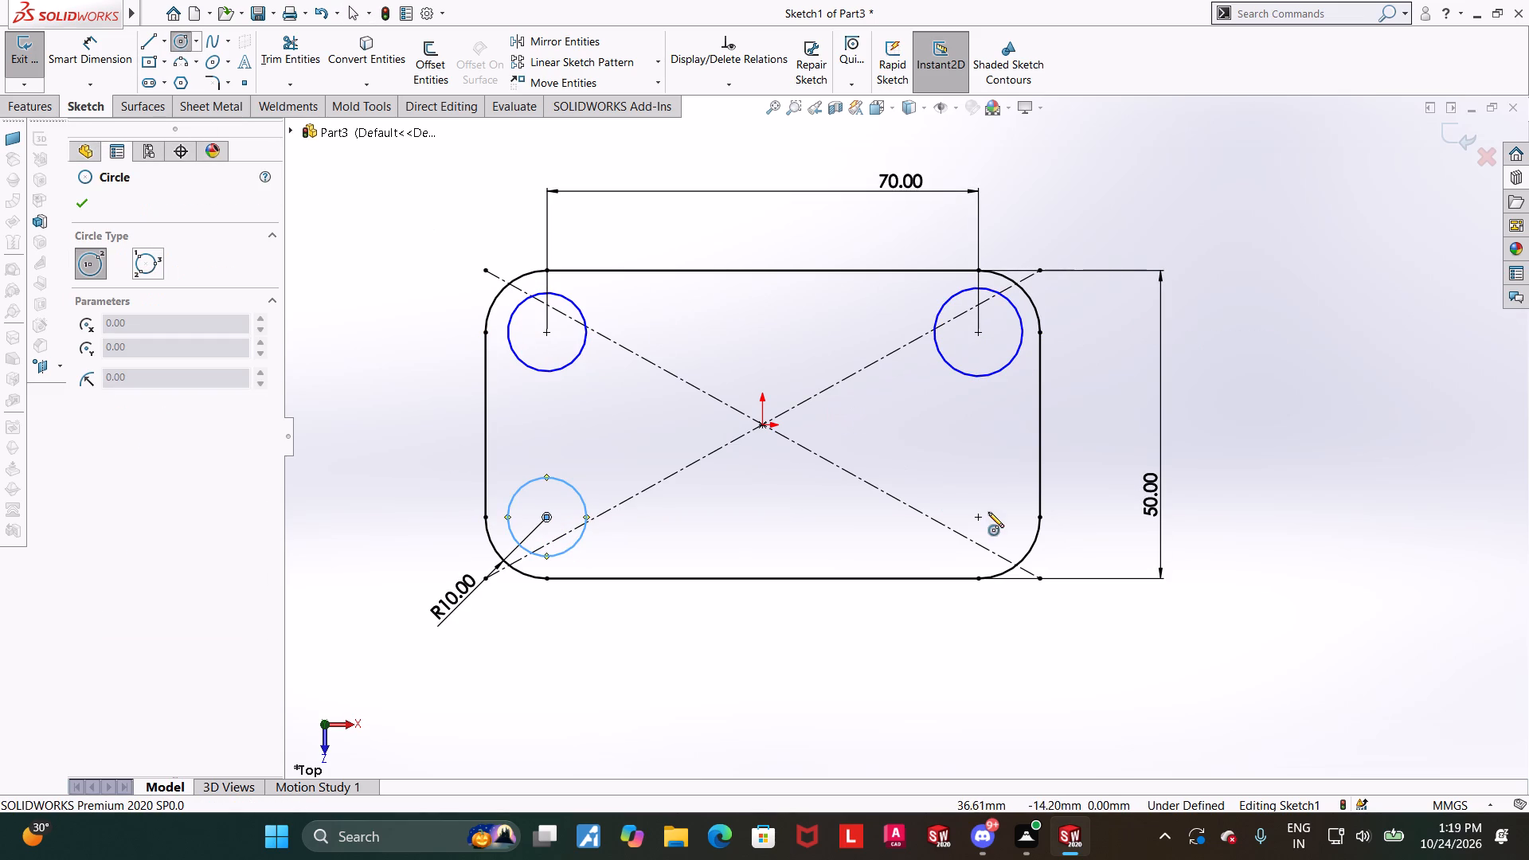
{"action": "left_click", "coordinate": [979, 518]}
{"action": "left_click", "coordinate": [1009, 501]}
{"action": "key", "text": "Escape"}
{"action": "key", "text": "Escape"}
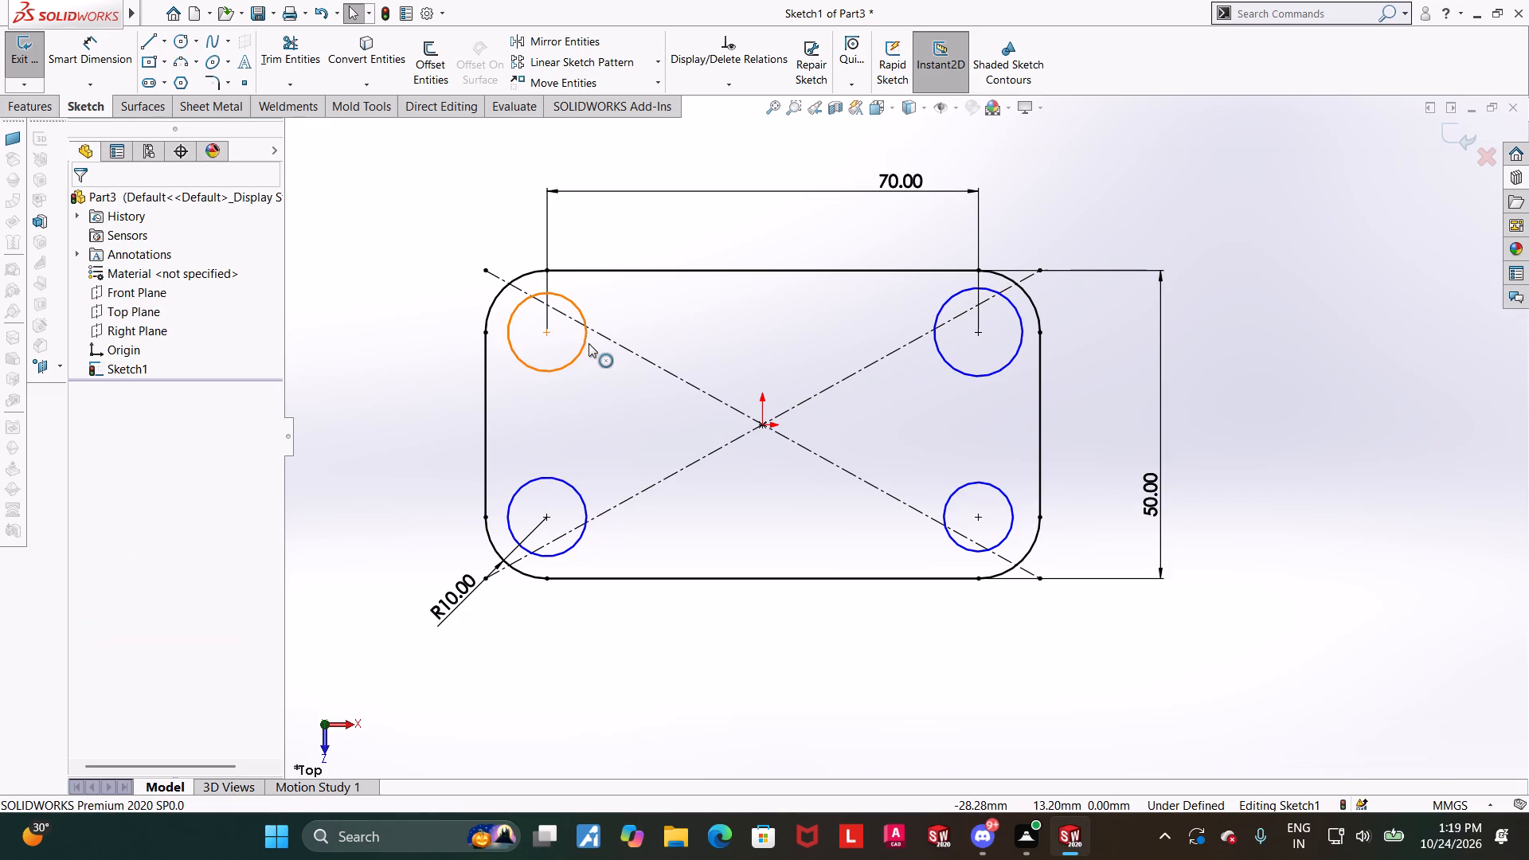
Dimension the upper-left circle's diameter as 10 mm.
{"action": "left_click", "coordinate": [107, 43]}
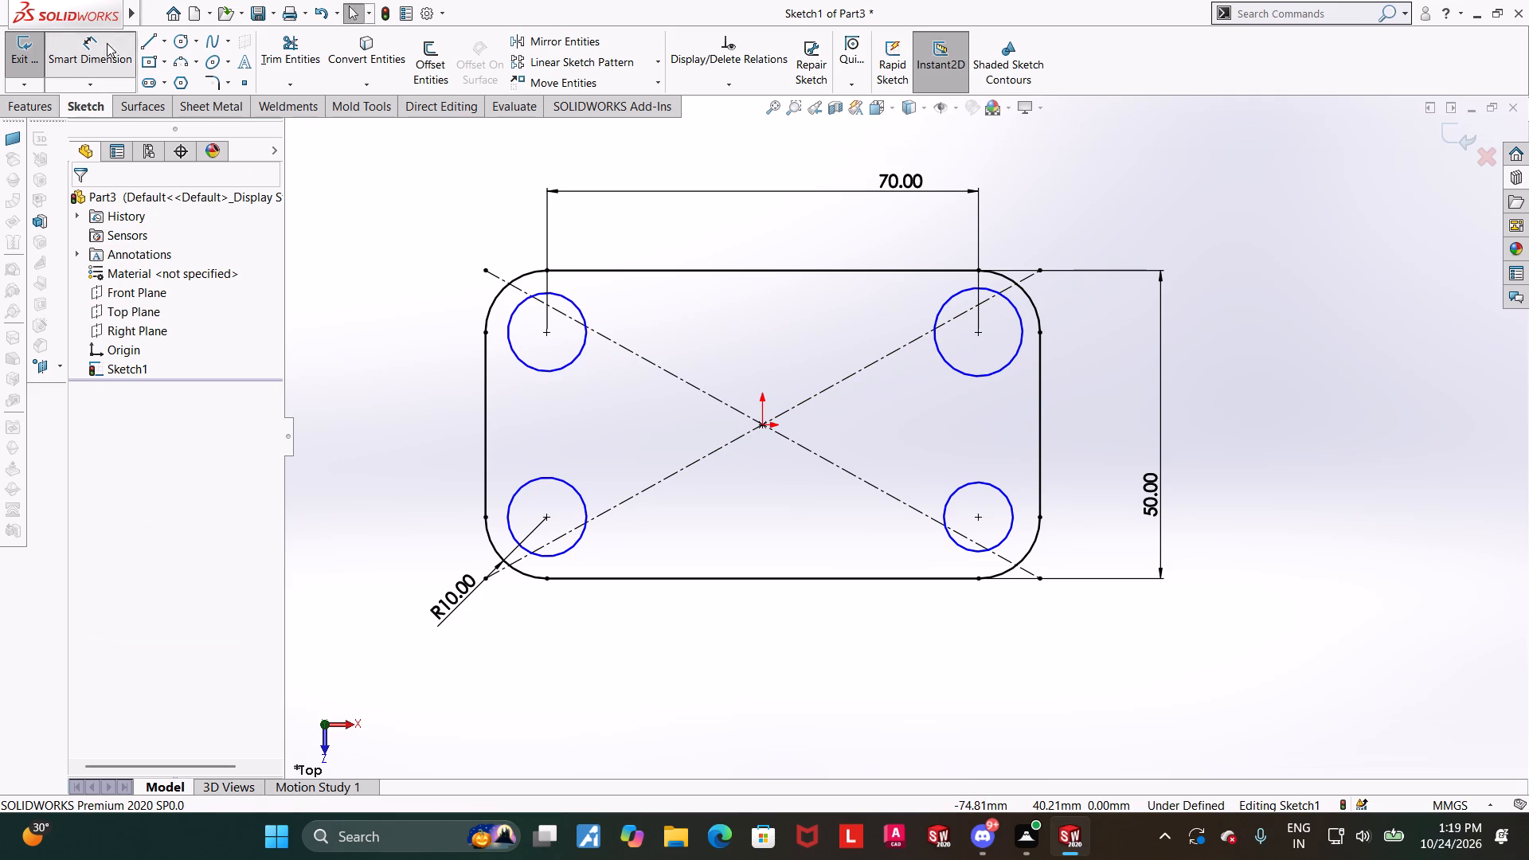
{"action": "left_click", "coordinate": [515, 304]}
{"action": "left_click", "coordinate": [399, 229]}
{"action": "type", "text": "10"}
{"action": "key", "text": "Return"}
{"action": "key", "text": "Escape"}
{"action": "key", "text": "Escape"}
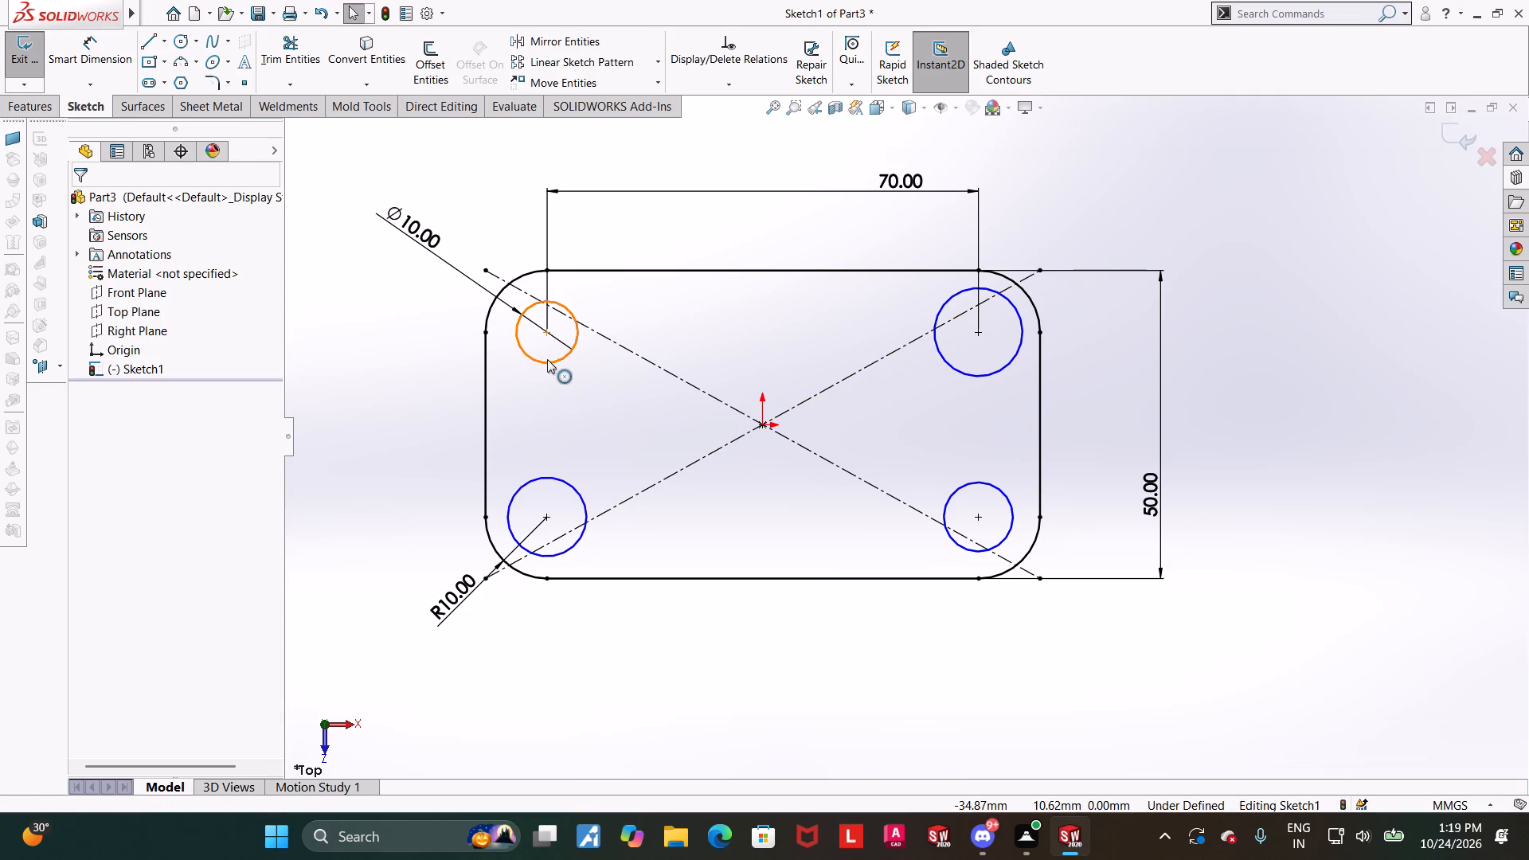
Apply an Equal relation to all four corner circles.
{"action": "left_click", "coordinate": [547, 359]}
{"action": "left_click", "coordinate": [556, 477], "text": "ctrl"}
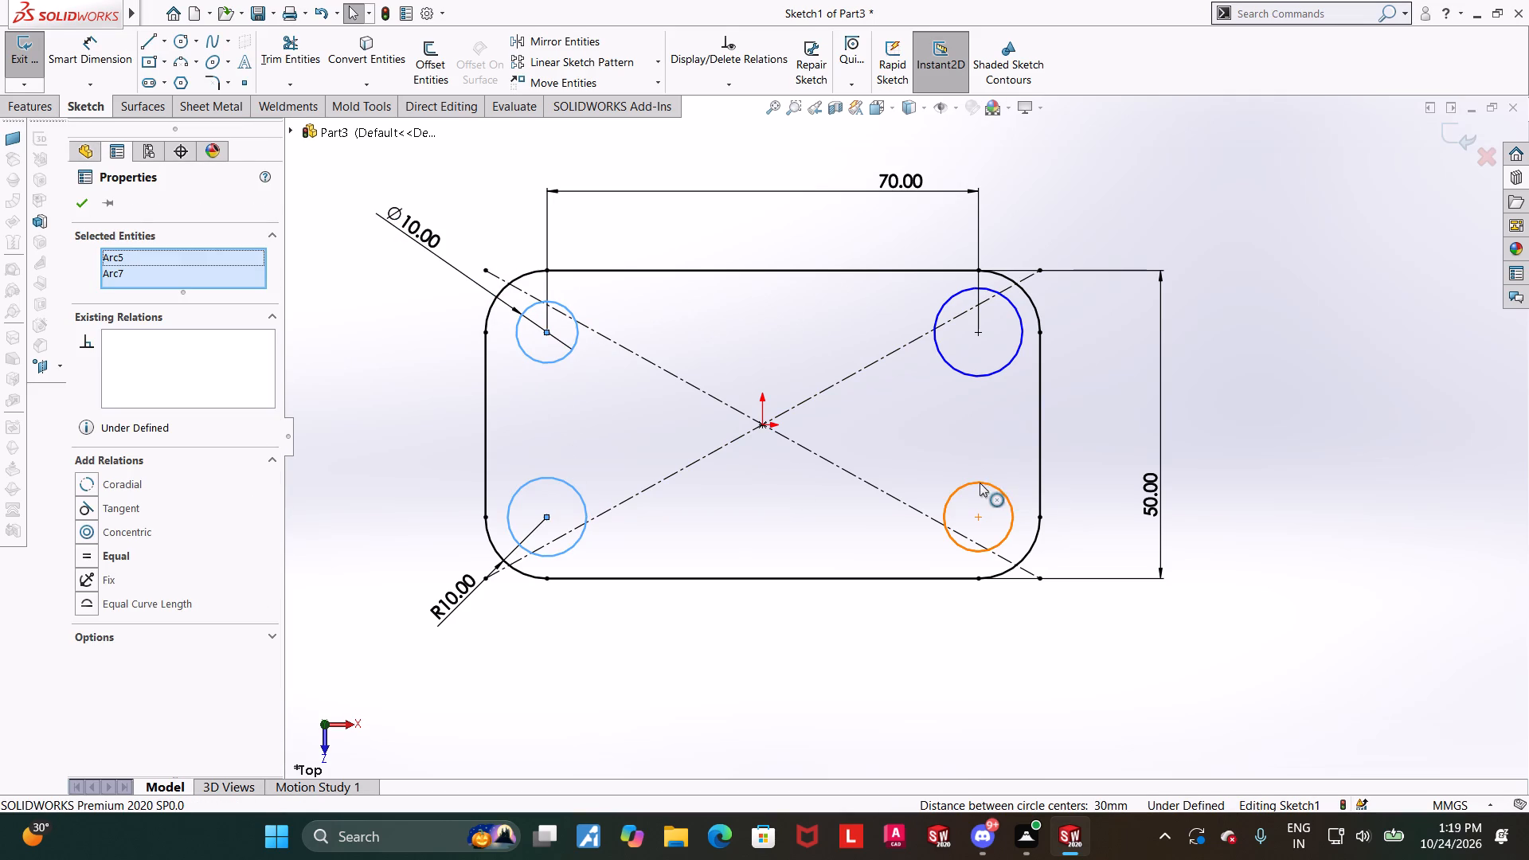
{"action": "left_click", "coordinate": [994, 482], "text": "ctrl"}
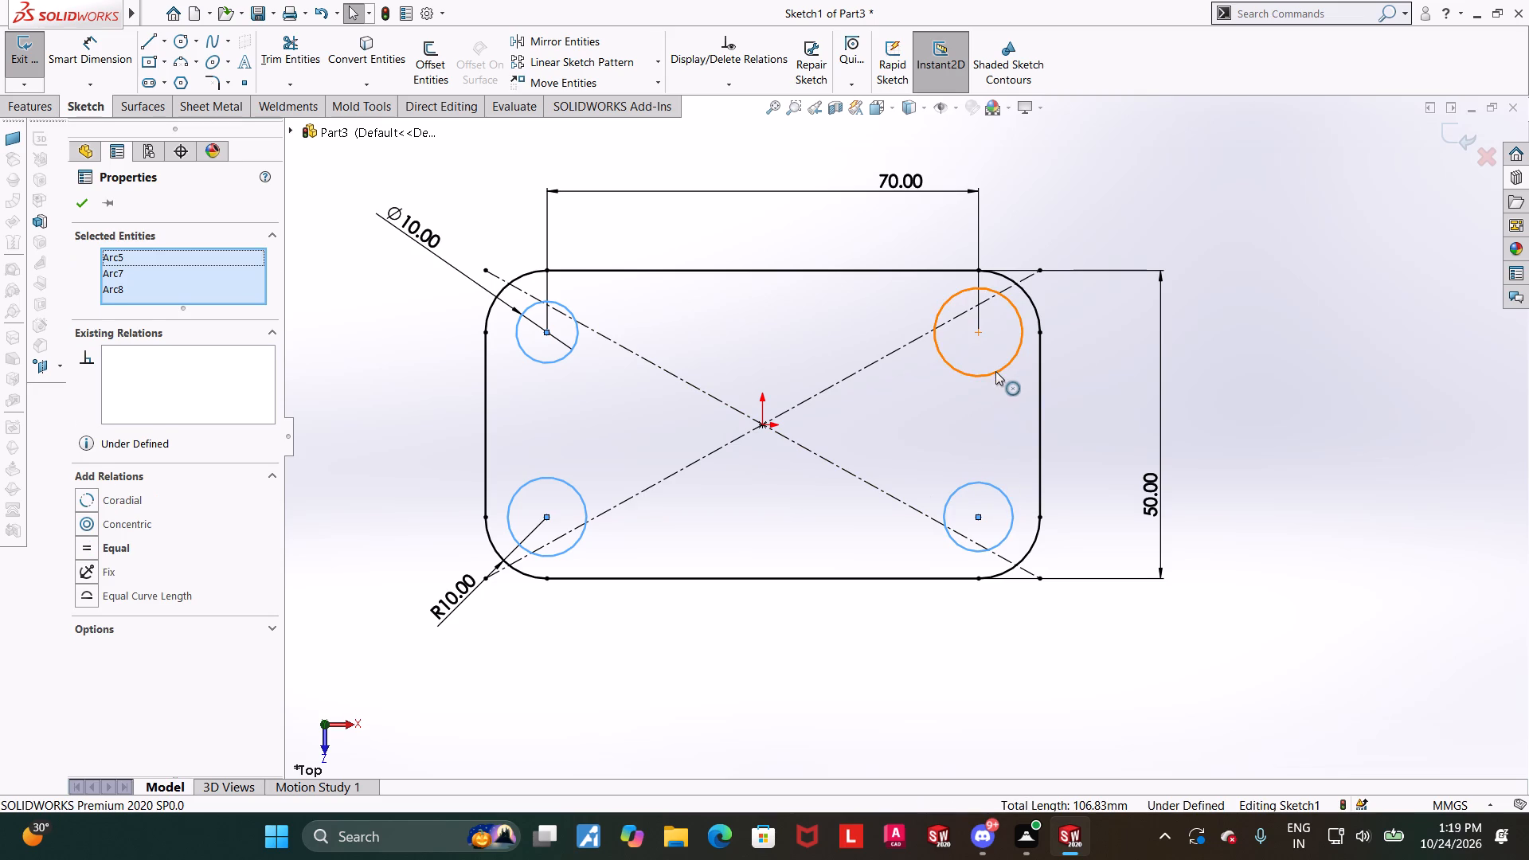
{"action": "left_click", "coordinate": [995, 371], "text": "ctrl"}
{"action": "left_click", "coordinate": [87, 561]}
{"action": "left_click", "coordinate": [870, 653]}
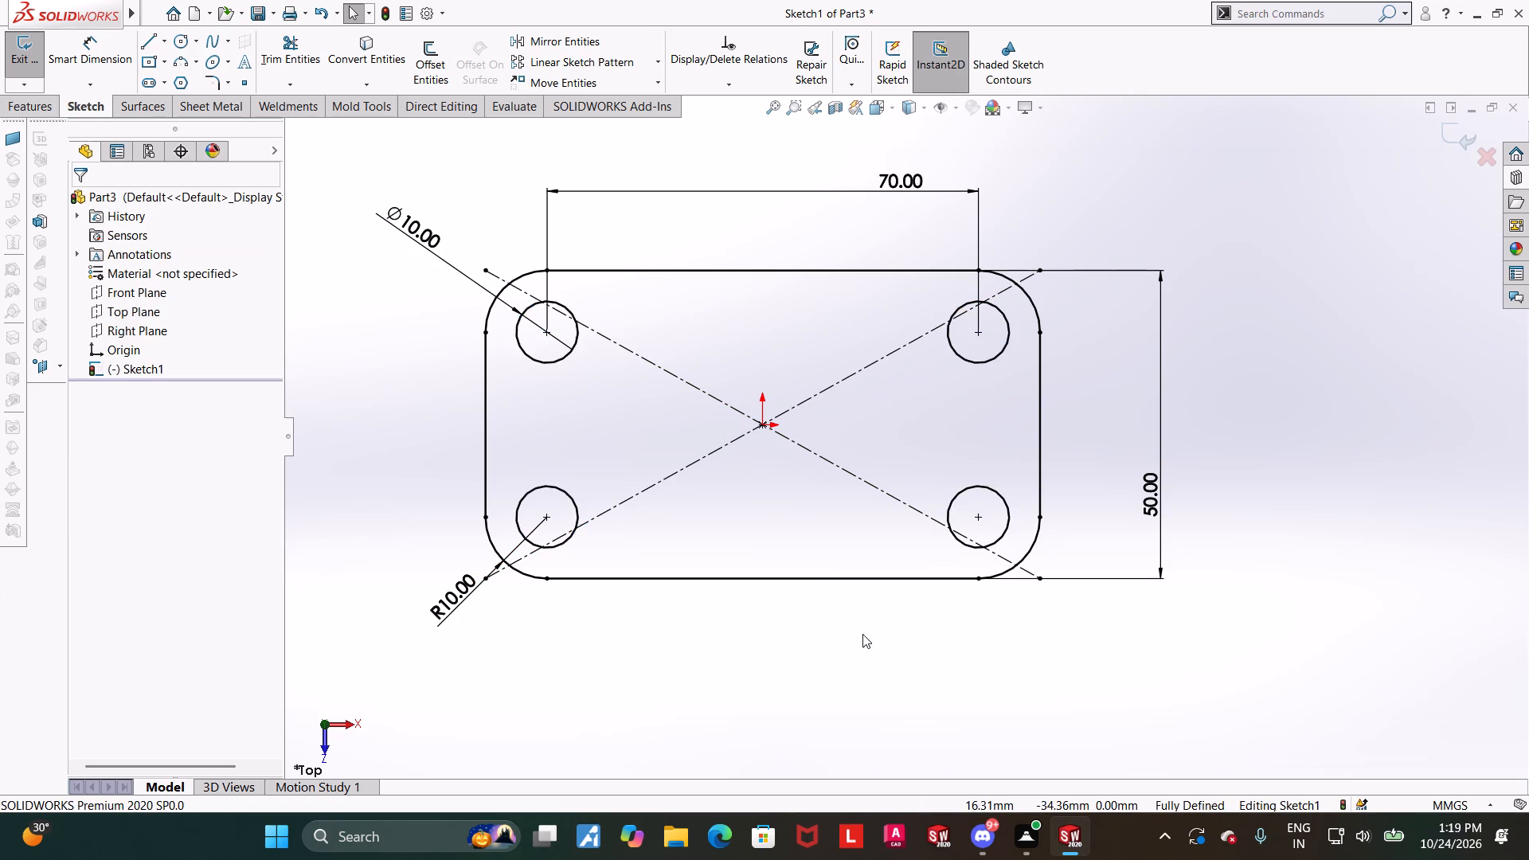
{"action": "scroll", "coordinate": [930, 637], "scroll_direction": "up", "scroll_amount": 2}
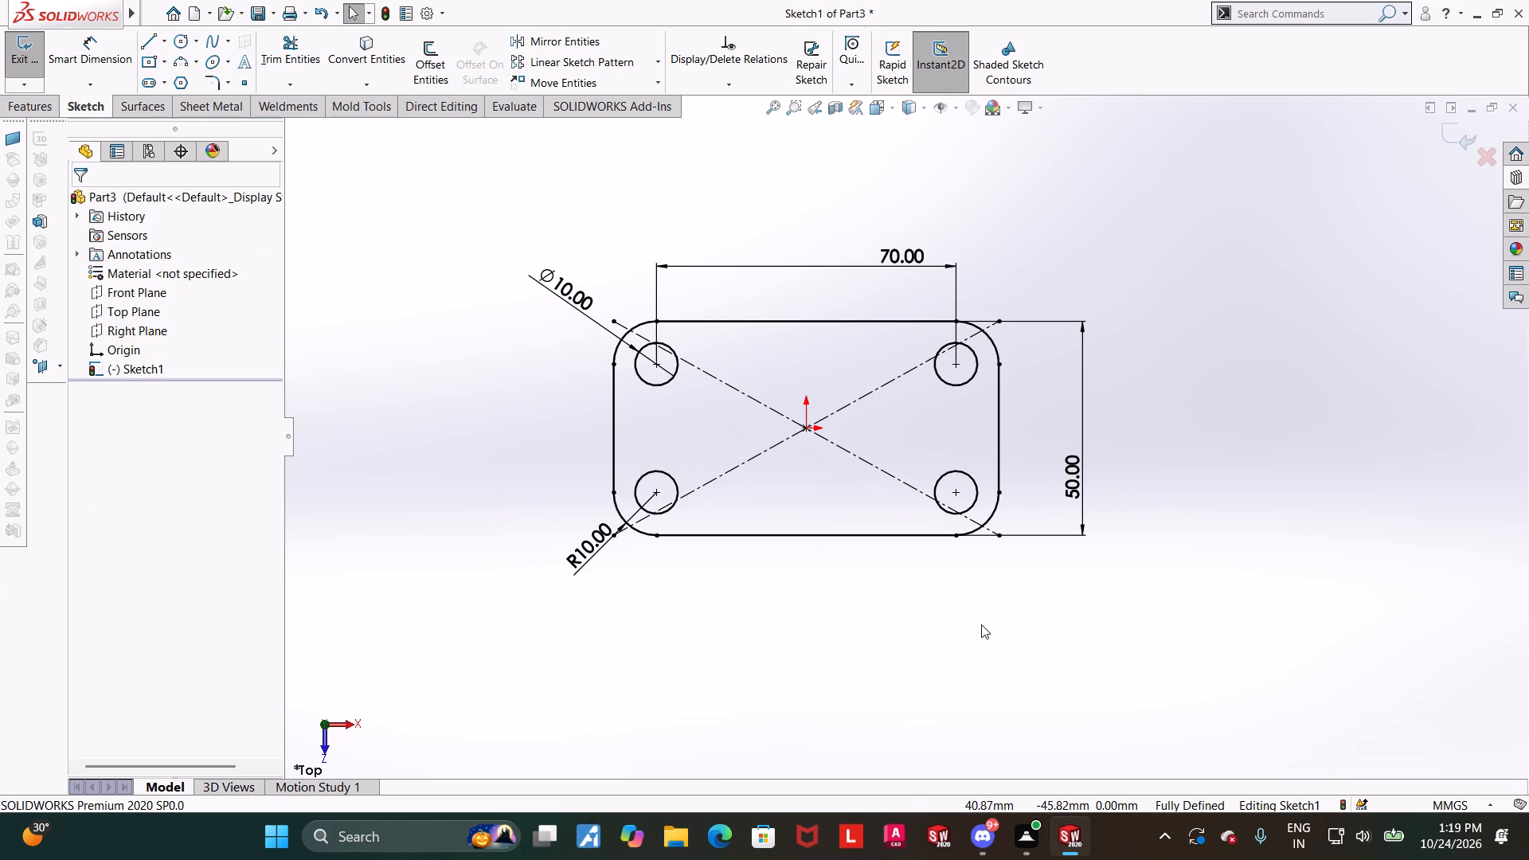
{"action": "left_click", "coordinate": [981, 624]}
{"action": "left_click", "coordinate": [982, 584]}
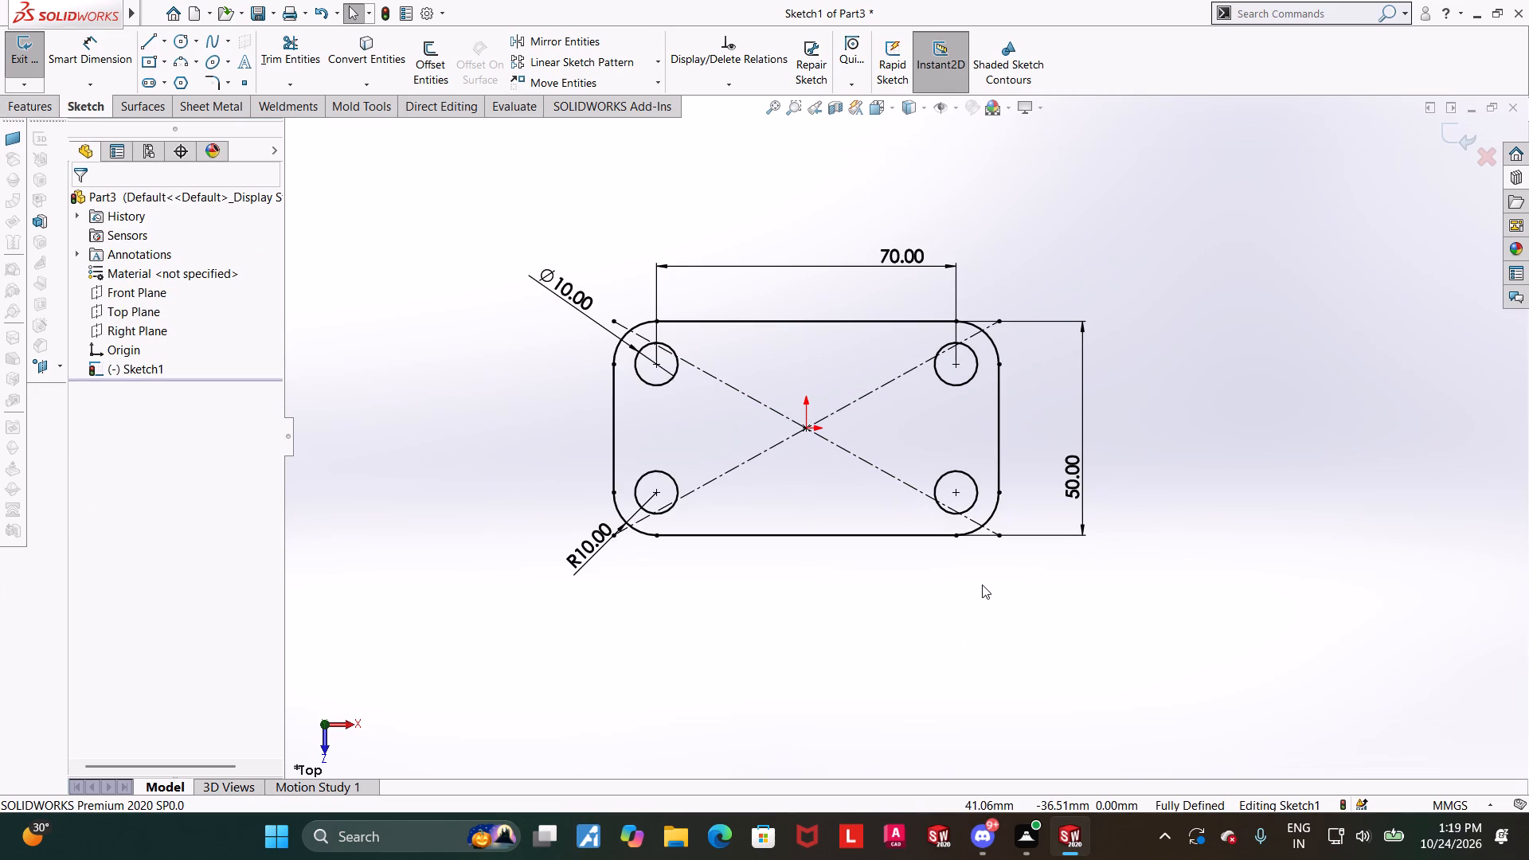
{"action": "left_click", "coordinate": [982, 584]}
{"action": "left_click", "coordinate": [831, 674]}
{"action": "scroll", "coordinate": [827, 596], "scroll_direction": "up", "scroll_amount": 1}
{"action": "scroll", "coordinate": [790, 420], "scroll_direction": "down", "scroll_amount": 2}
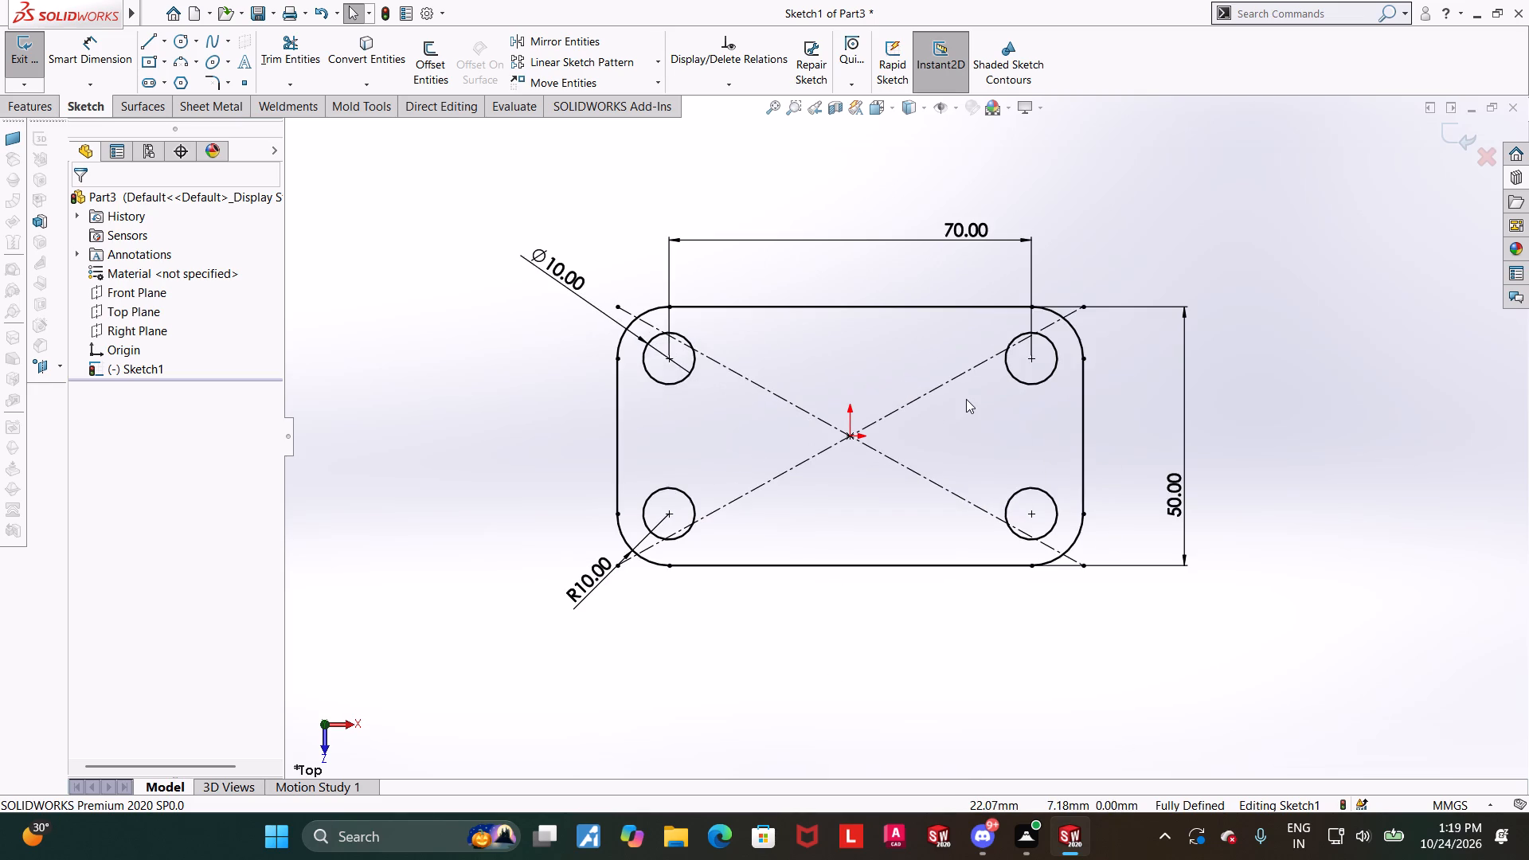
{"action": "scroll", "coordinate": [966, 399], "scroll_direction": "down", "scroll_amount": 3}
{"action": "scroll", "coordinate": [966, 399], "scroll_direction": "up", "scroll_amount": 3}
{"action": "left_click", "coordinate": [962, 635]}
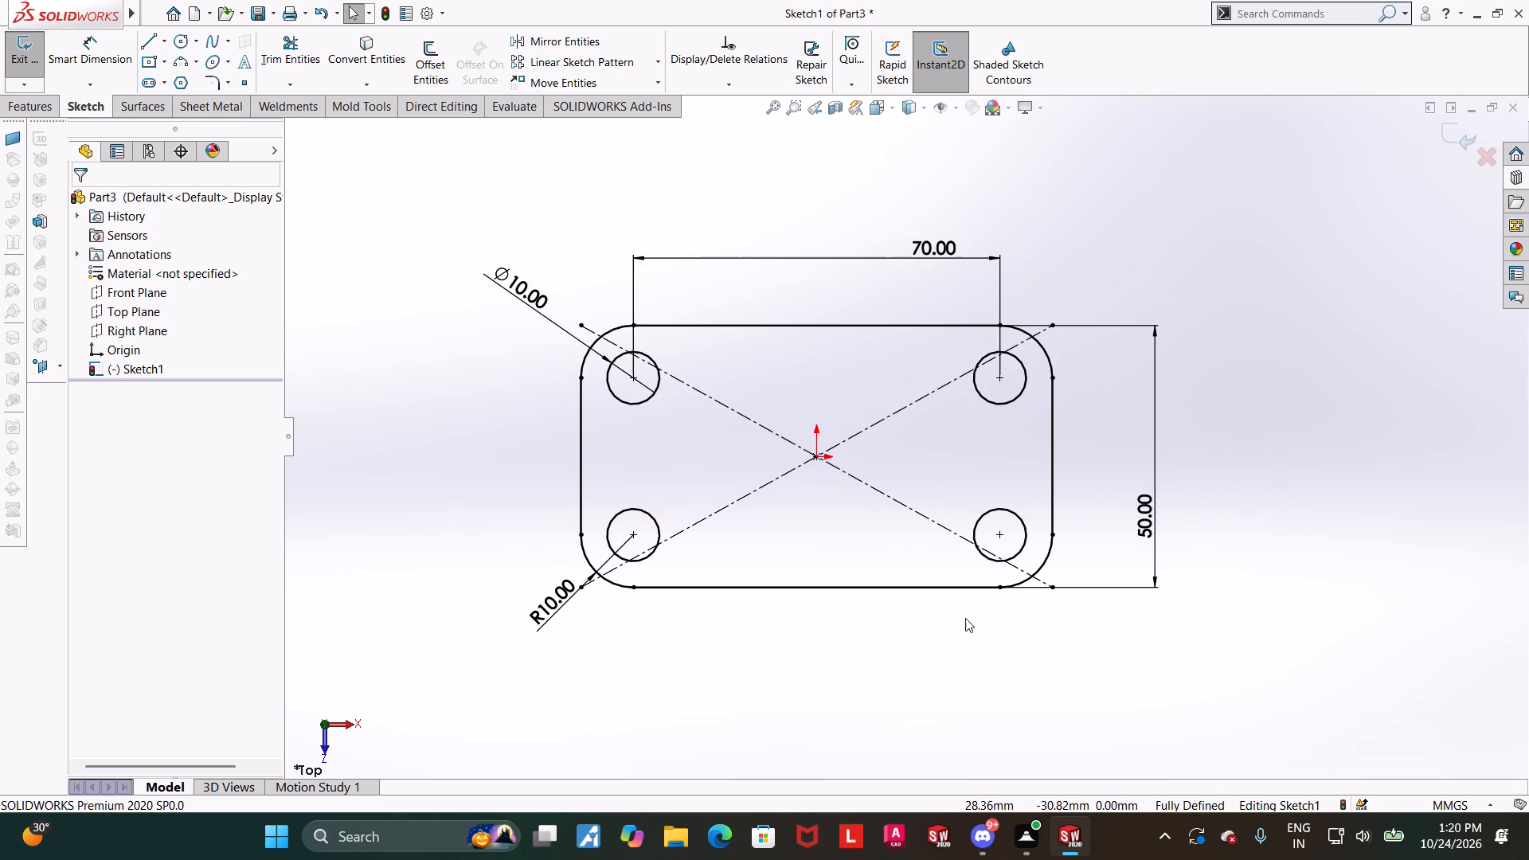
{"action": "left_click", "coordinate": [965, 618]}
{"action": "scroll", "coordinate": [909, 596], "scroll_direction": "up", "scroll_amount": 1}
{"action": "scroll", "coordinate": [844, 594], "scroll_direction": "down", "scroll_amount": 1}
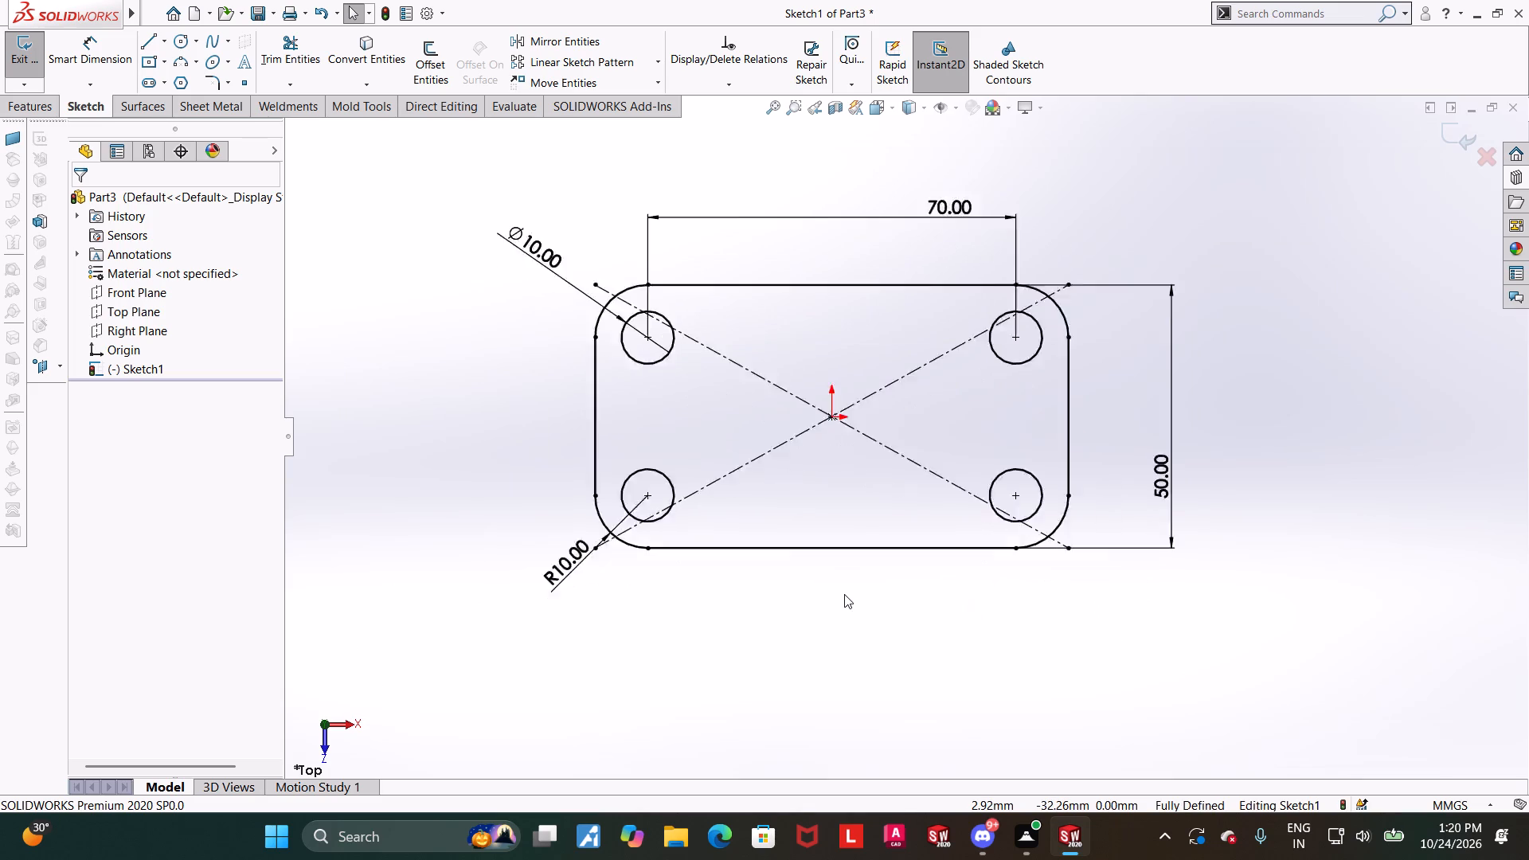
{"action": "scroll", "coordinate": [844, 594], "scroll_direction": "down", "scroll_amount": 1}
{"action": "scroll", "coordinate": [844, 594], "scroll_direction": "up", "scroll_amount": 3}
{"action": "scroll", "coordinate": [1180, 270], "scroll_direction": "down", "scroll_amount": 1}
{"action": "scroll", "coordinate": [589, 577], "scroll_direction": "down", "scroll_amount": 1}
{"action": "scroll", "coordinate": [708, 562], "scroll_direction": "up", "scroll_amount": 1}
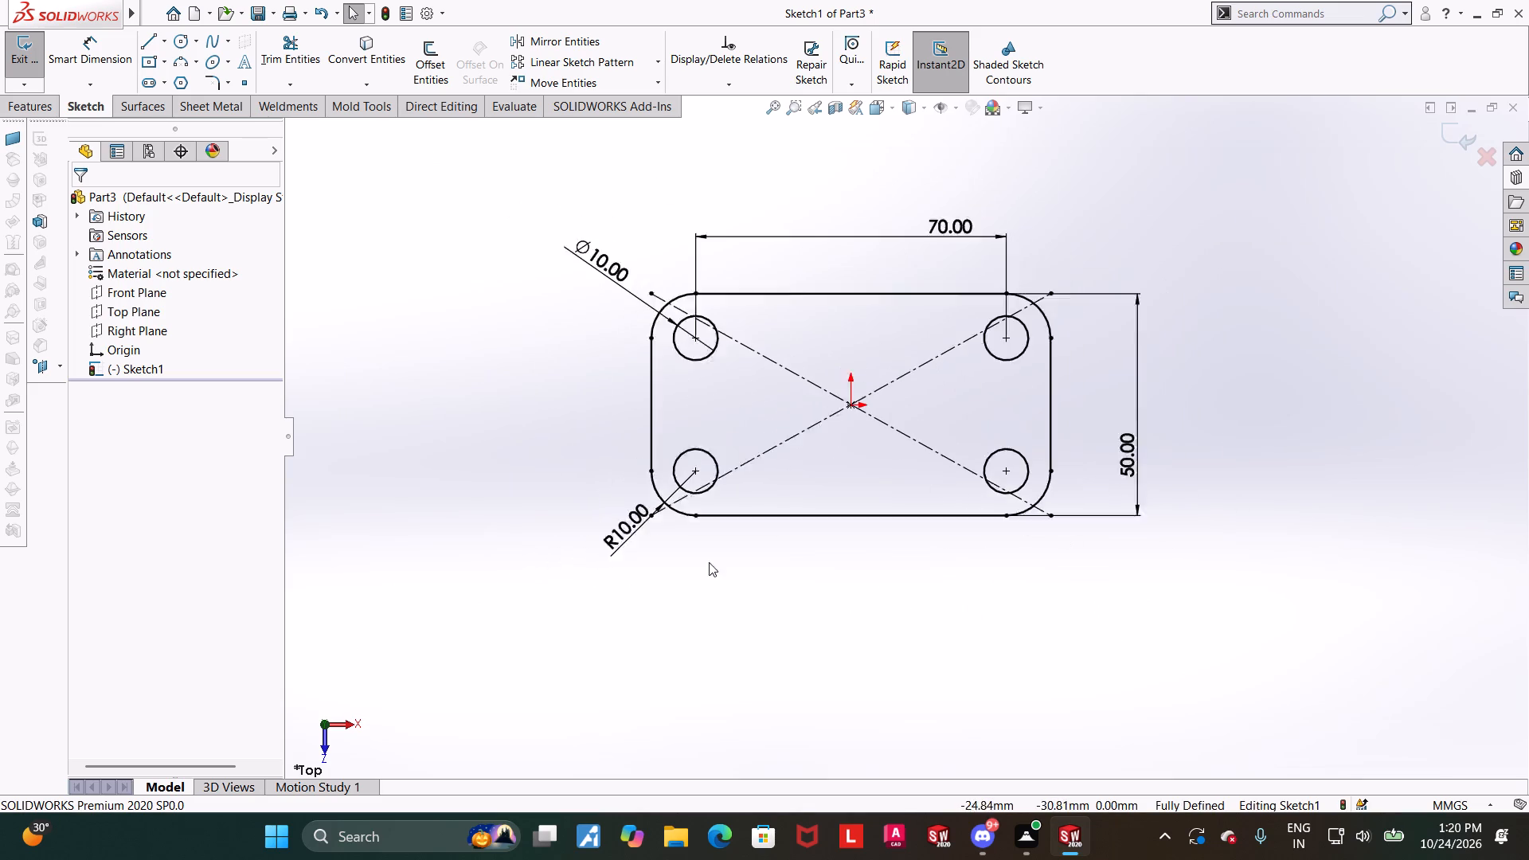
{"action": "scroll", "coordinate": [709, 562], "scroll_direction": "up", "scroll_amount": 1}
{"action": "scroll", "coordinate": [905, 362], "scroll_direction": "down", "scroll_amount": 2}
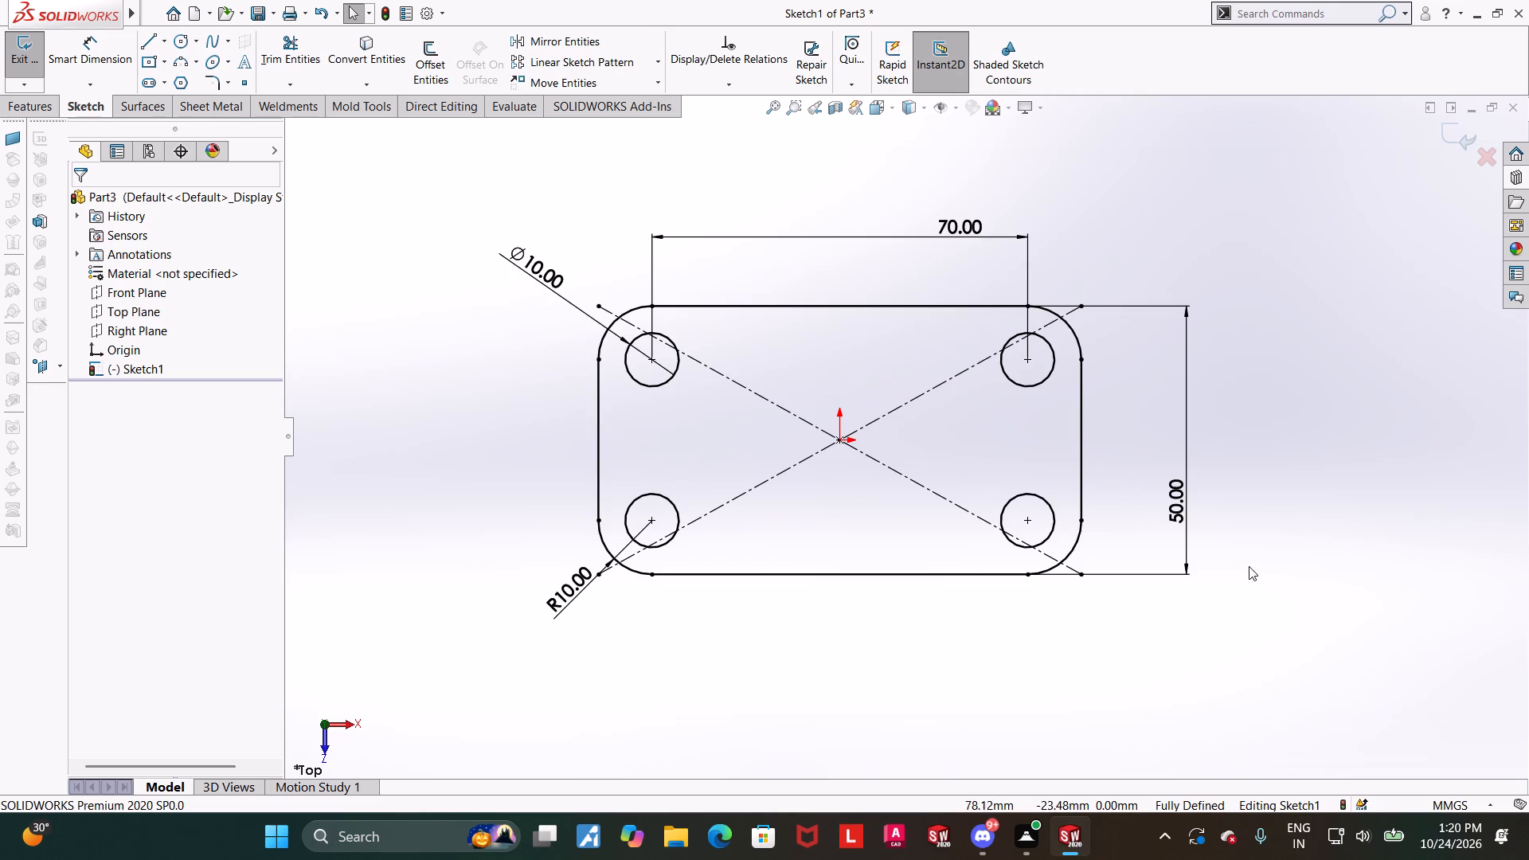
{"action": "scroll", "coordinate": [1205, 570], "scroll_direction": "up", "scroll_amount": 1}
Exit the plate sketch and extrude its profile with the four holes to a depth of 15 mm.
{"action": "middle_click_drag", "start_coordinate": [1101, 612], "coordinate": [1115, 454]}
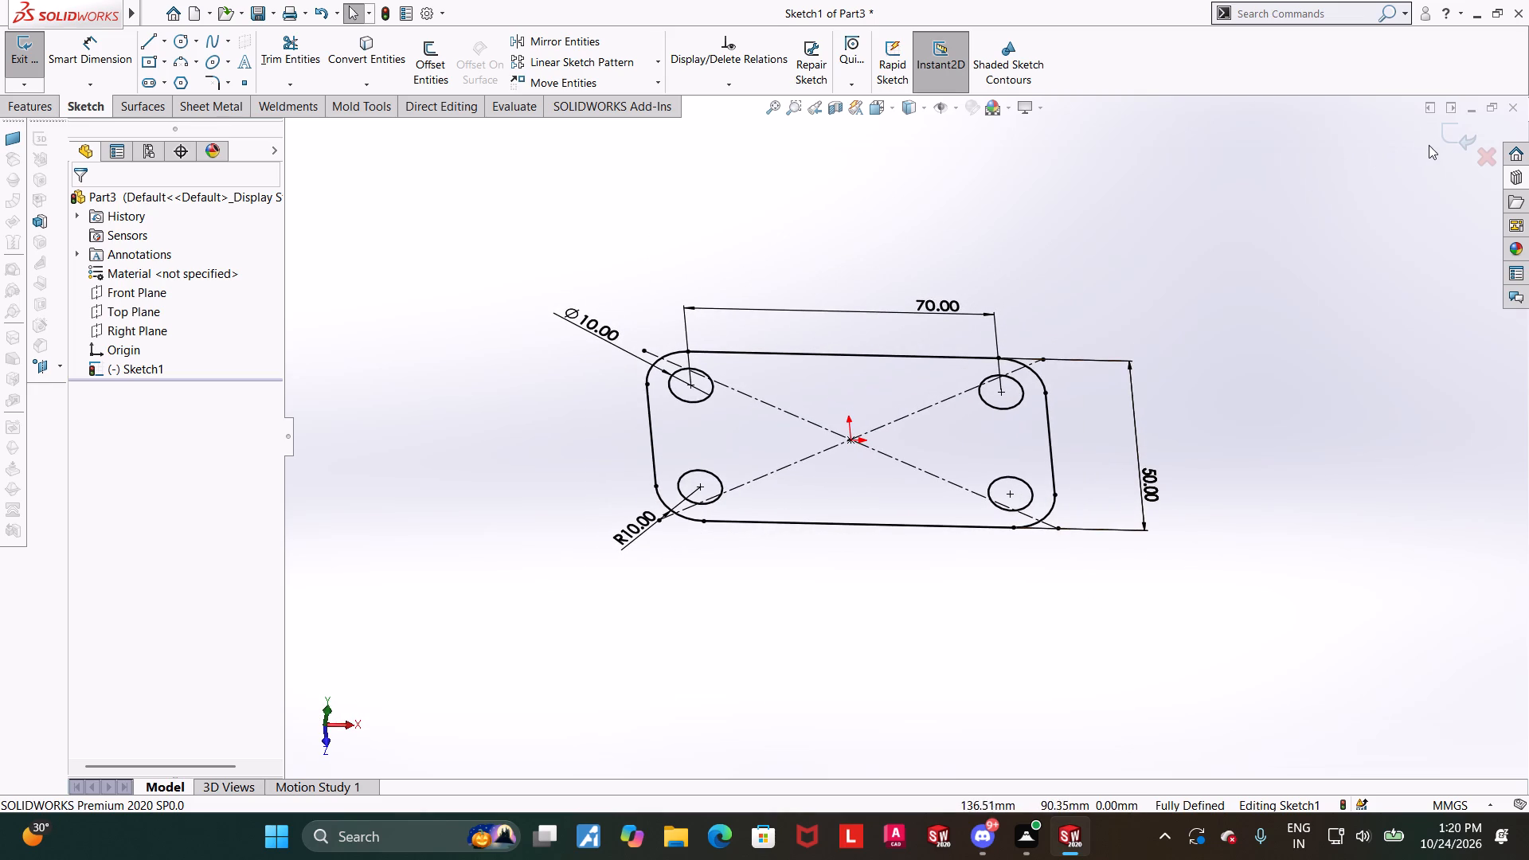
{"action": "left_click", "coordinate": [1450, 133]}
{"action": "left_click", "coordinate": [27, 73]}
{"action": "middle_click_drag", "start_coordinate": [831, 655], "coordinate": [809, 634]}
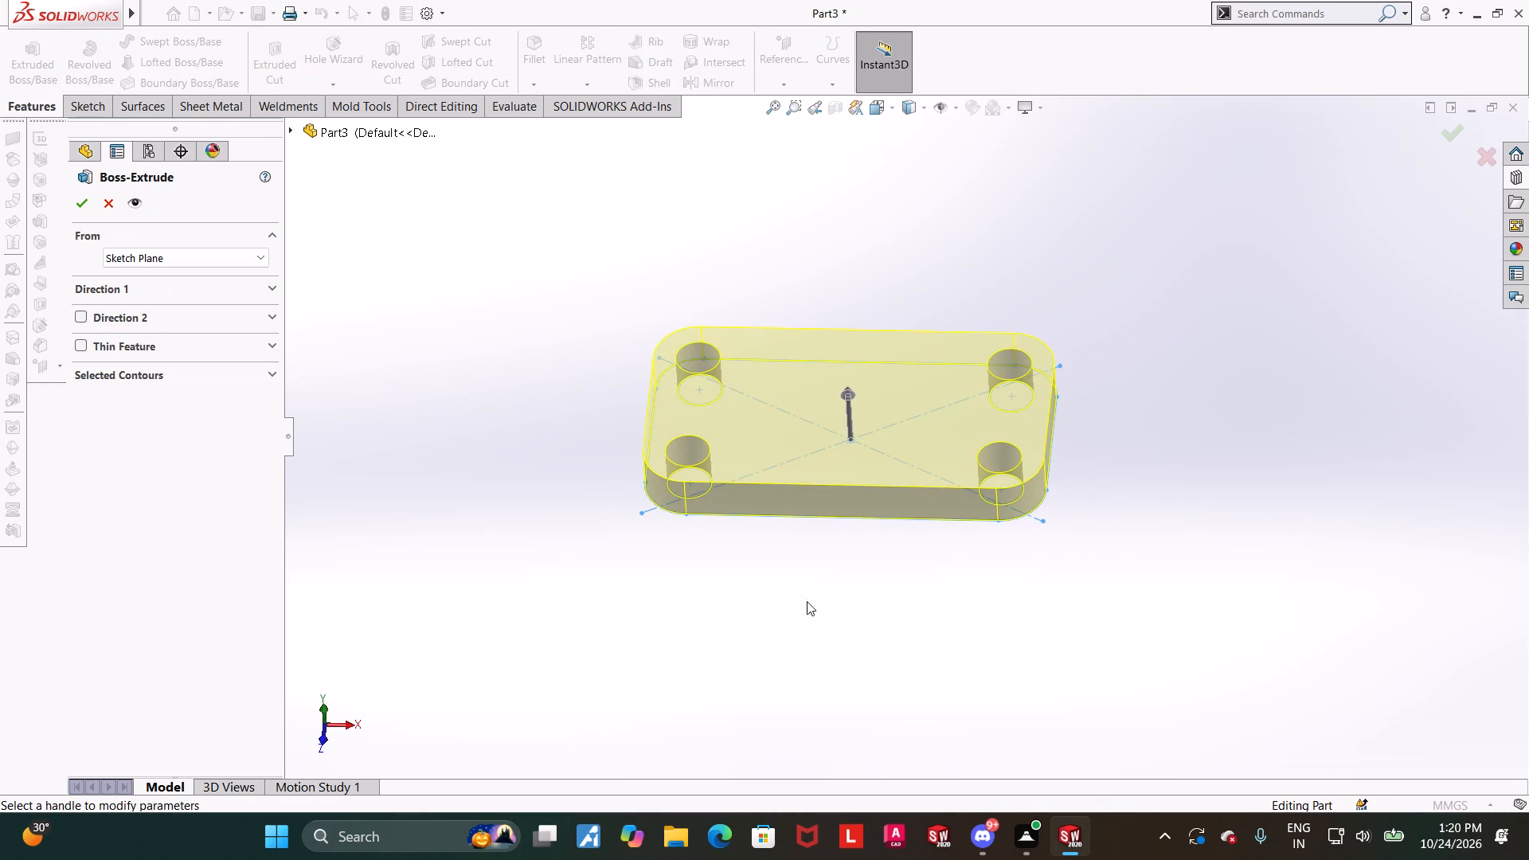
{"action": "scroll", "coordinate": [1082, 379], "scroll_direction": "down", "scroll_amount": 1}
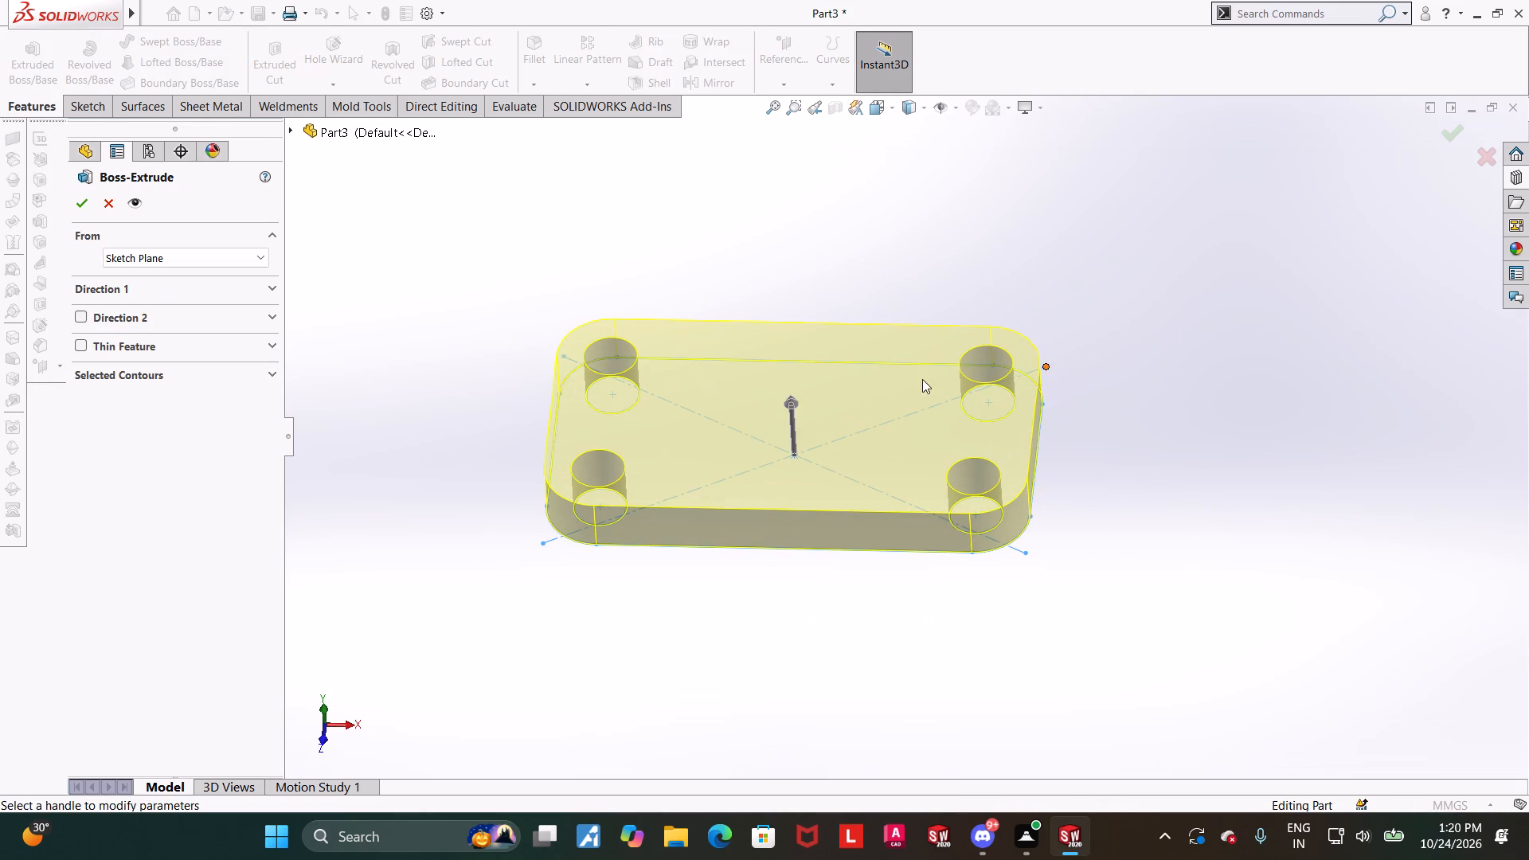
{"action": "left_click", "coordinate": [143, 293]}
{"action": "left_click_drag", "start_coordinate": [195, 389], "coordinate": [0, 384]}
{"action": "type", "text": "15"}
{"action": "key", "text": "Return"}
{"action": "left_click", "coordinate": [74, 209]}
{"action": "left_click", "coordinate": [361, 416]}
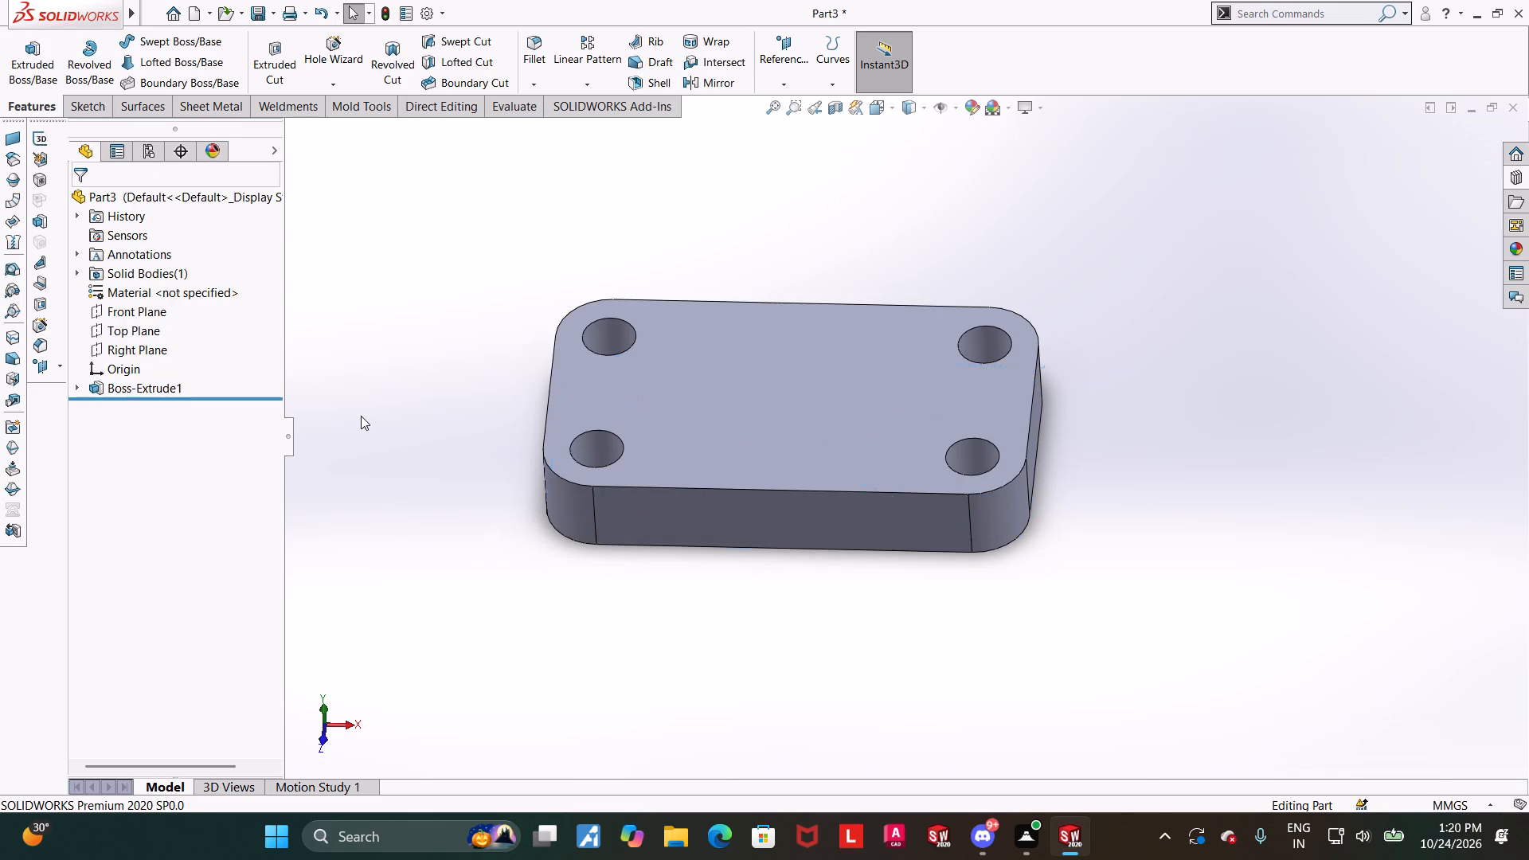
Start a new sketch on the plate's long front side face and orient the view normal to it.
{"action": "scroll", "coordinate": [725, 449], "scroll_direction": "up", "scroll_amount": 2}
{"action": "scroll", "coordinate": [924, 438], "scroll_direction": "down", "scroll_amount": 2}
{"action": "middle_click_drag", "start_coordinate": [924, 401], "coordinate": [923, 401]}
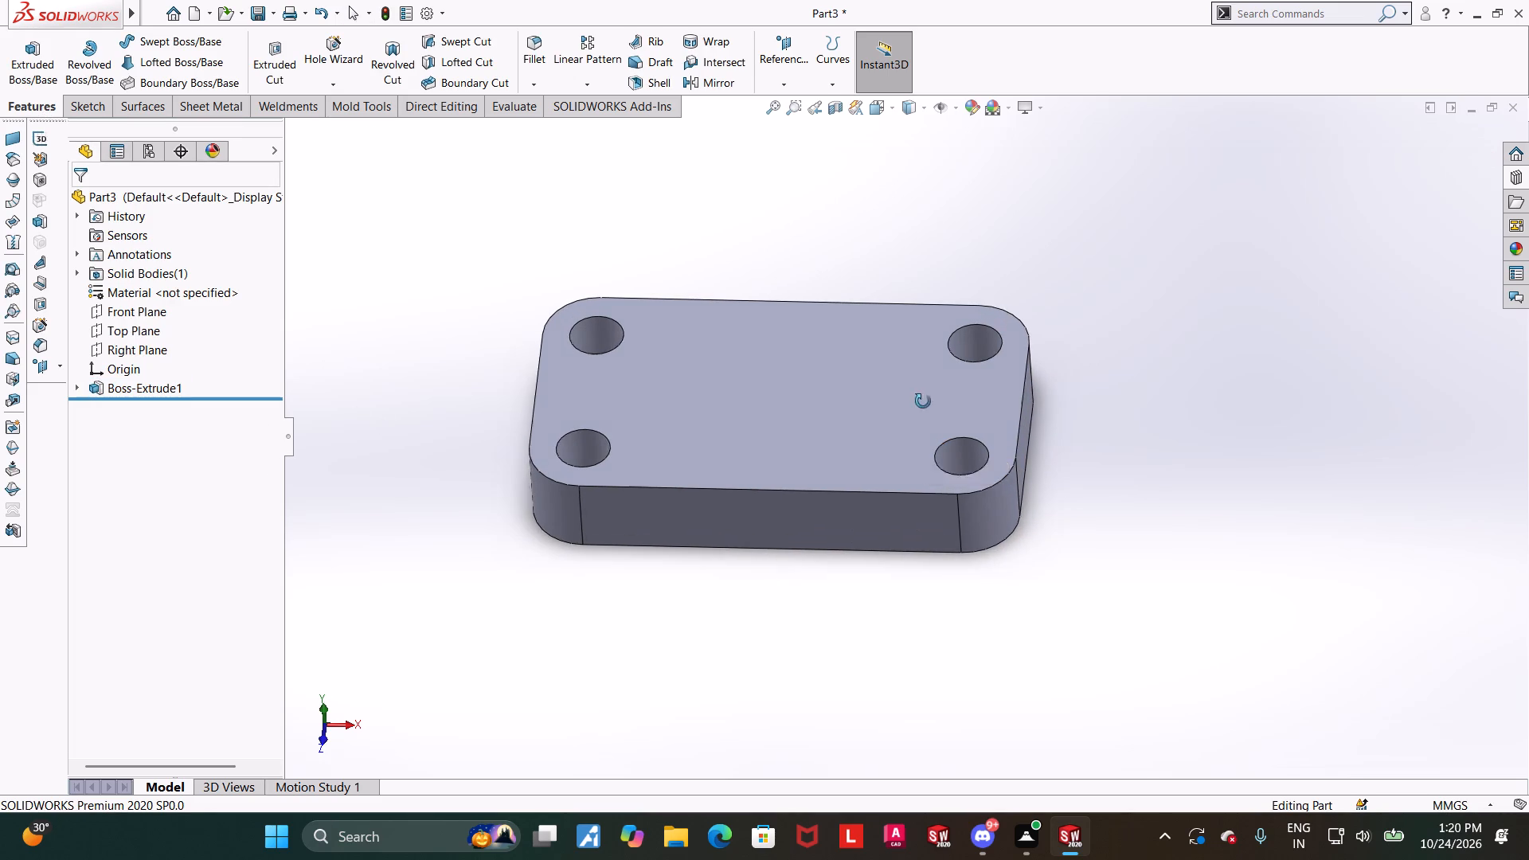
{"action": "middle_click_drag", "start_coordinate": [923, 401], "coordinate": [903, 323]}
{"action": "left_click", "coordinate": [791, 365]}
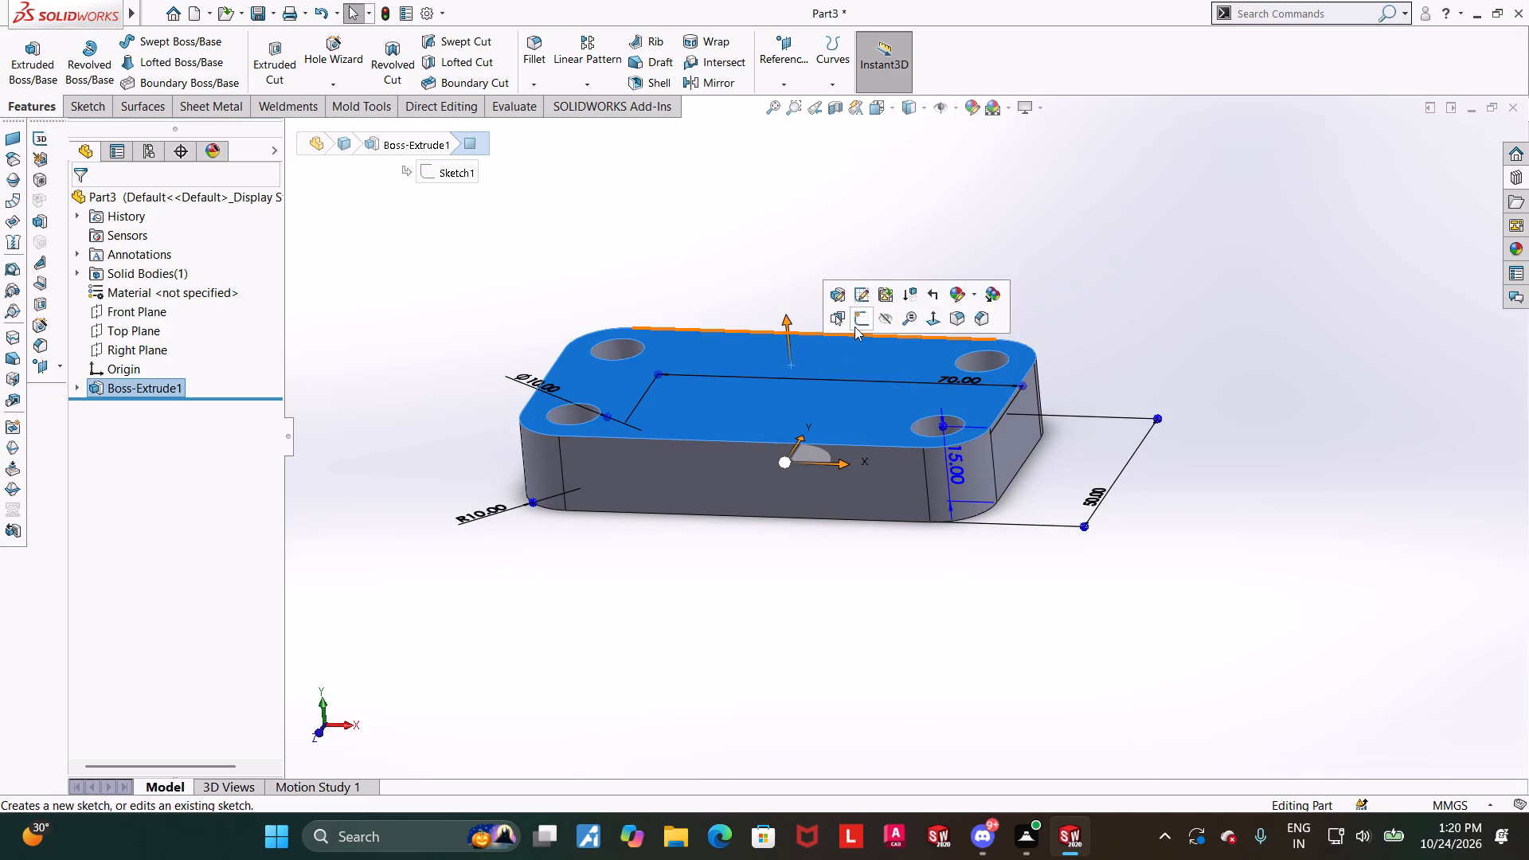
{"action": "left_click_drag", "start_coordinate": [564, 549], "coordinate": [571, 549]}
{"action": "left_click", "coordinate": [775, 470]}
{"action": "left_click", "coordinate": [850, 420]}
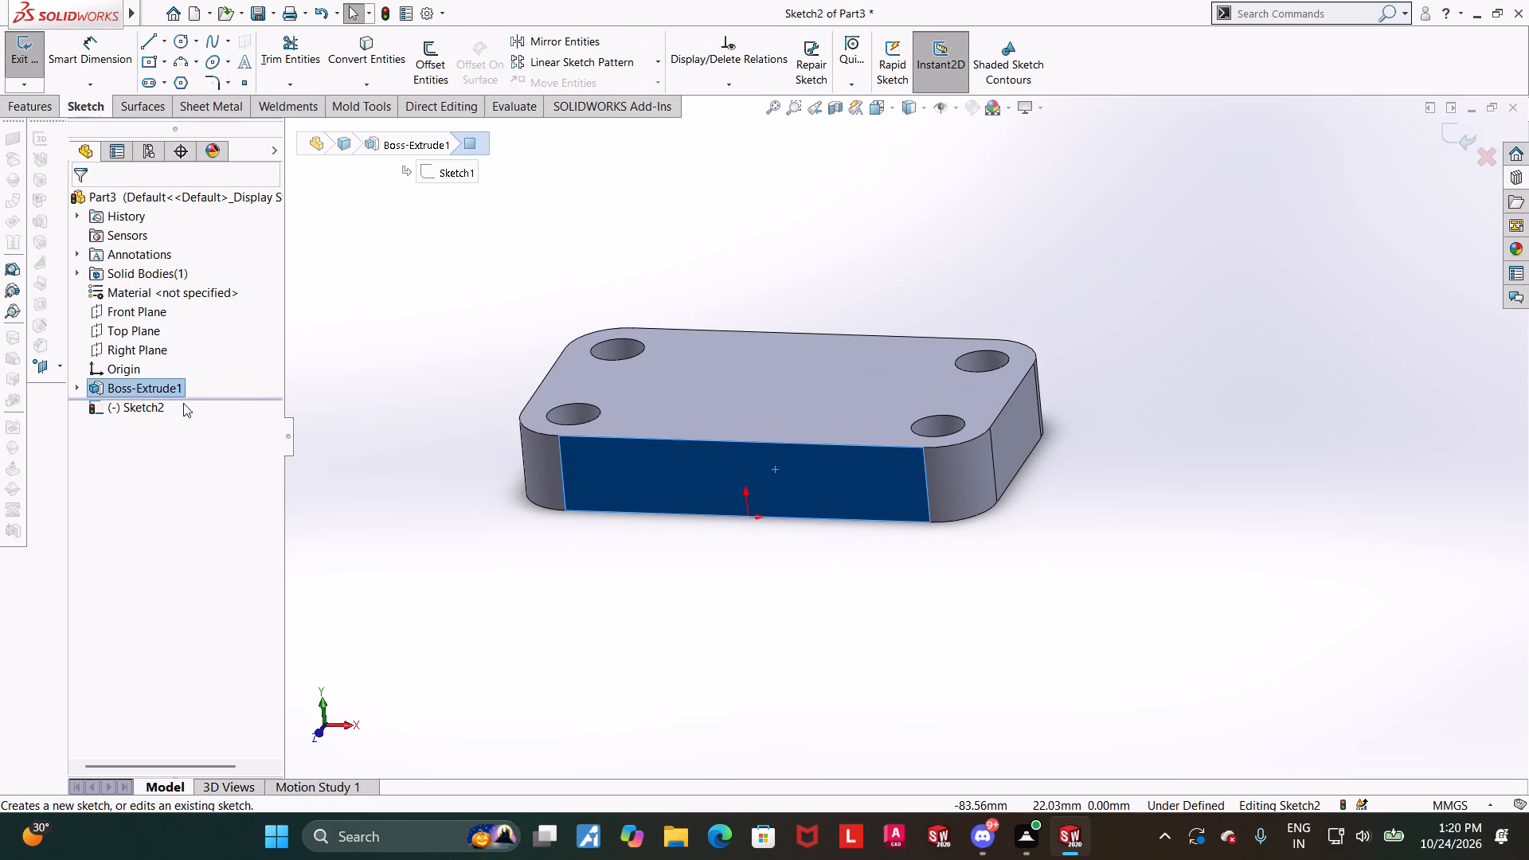
{"action": "left_click", "coordinate": [153, 405]}
{"action": "left_click", "coordinate": [193, 383]}
{"action": "scroll", "coordinate": [1220, 453], "scroll_direction": "up", "scroll_amount": 5}
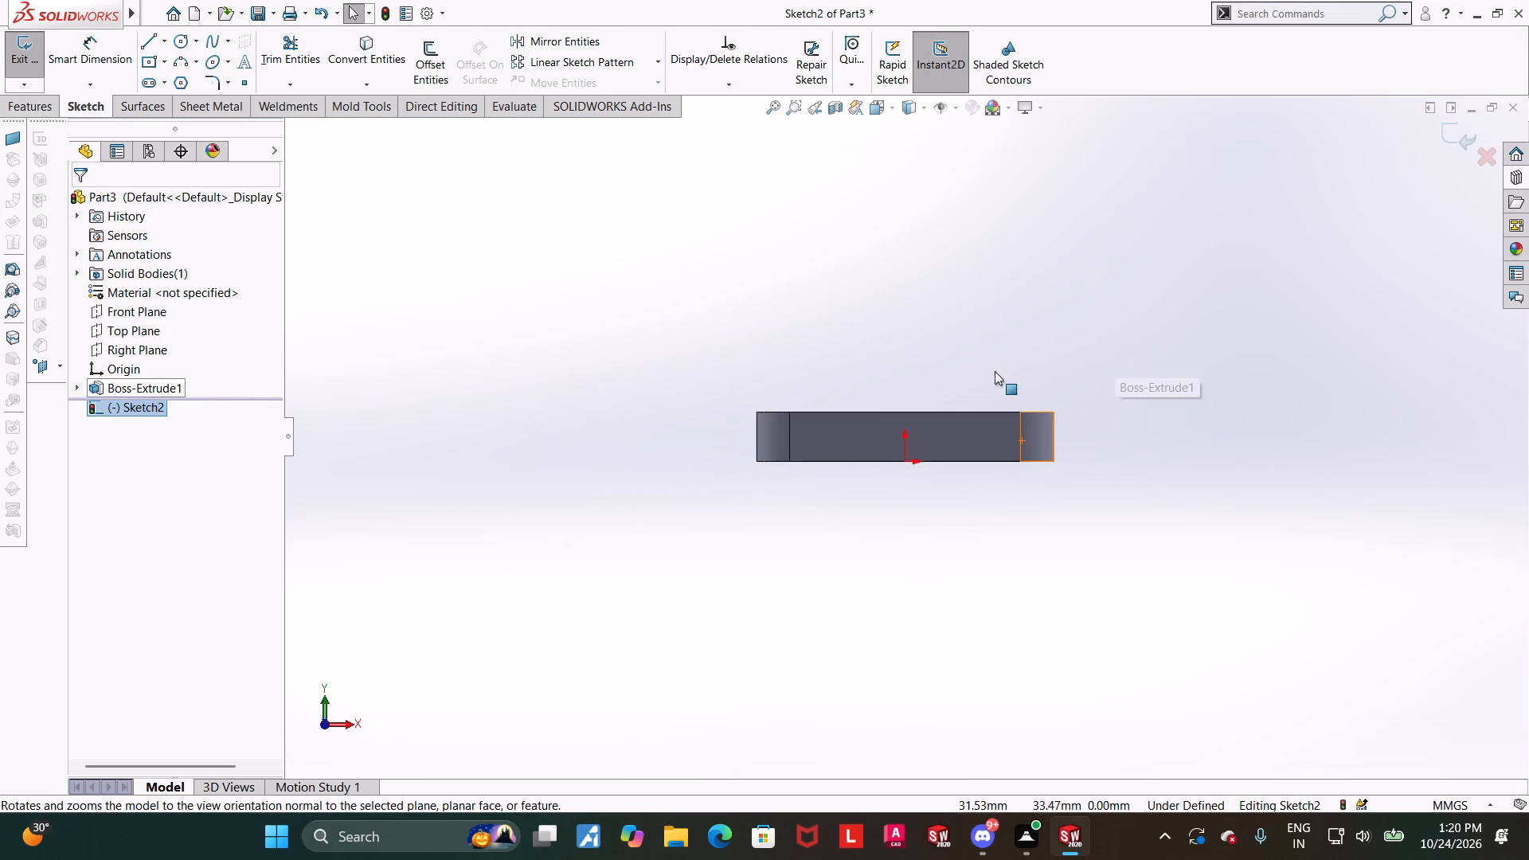
{"action": "scroll", "coordinate": [992, 379], "scroll_direction": "down", "scroll_amount": 4}
{"action": "scroll", "coordinate": [1113, 383], "scroll_direction": "up", "scroll_amount": 5}
{"action": "scroll", "coordinate": [1075, 378], "scroll_direction": "down", "scroll_amount": 4}
{"action": "scroll", "coordinate": [649, 405], "scroll_direction": "up", "scroll_amount": 4}
{"action": "key", "text": "Escape"}
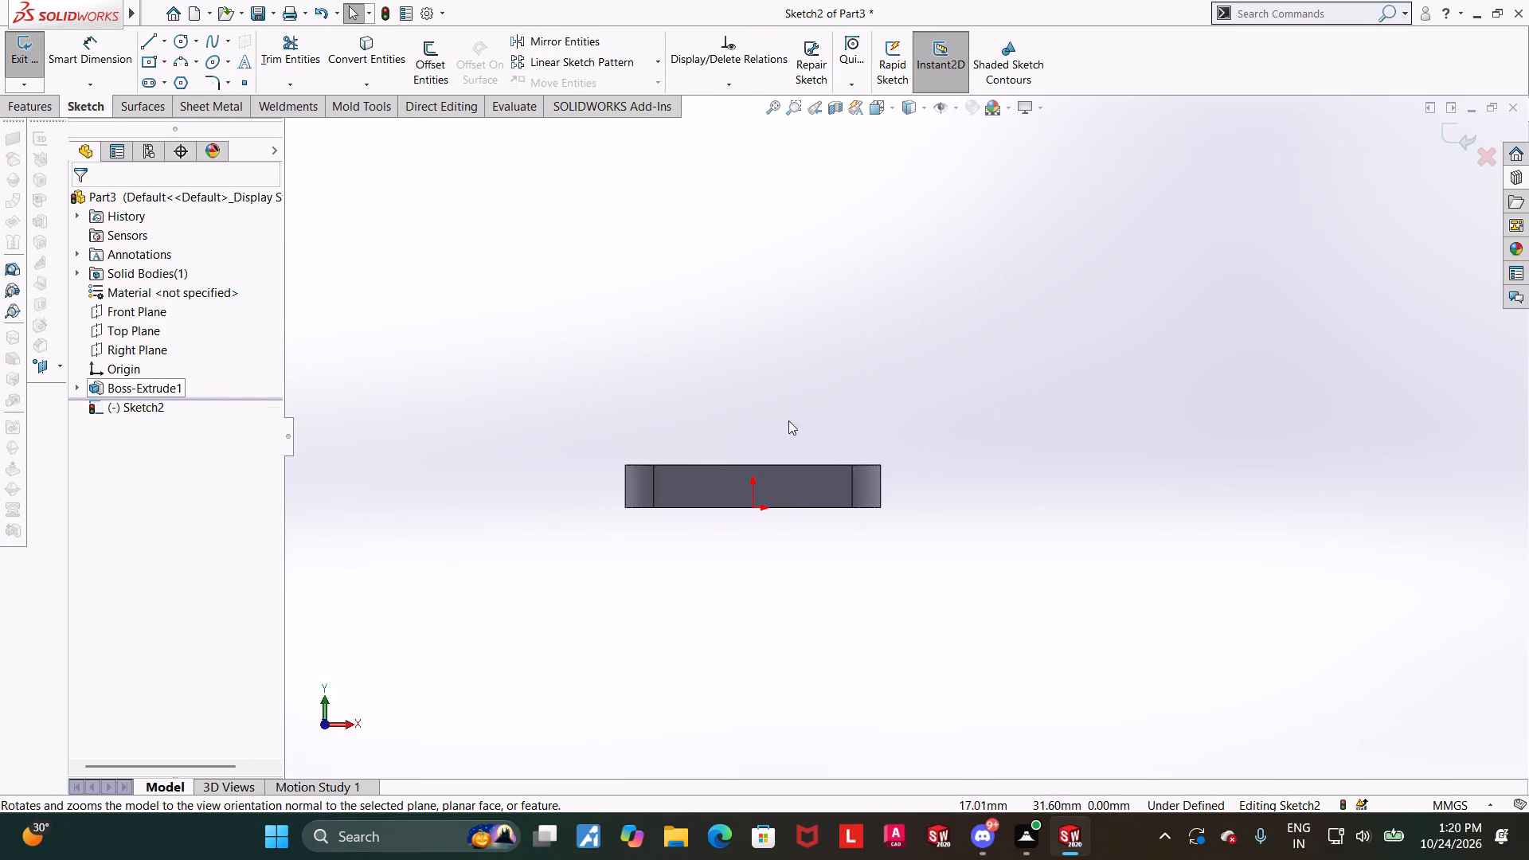
Sketch an arch rising from the plate's top edge: about 31 mm vertical line, tangent semicircle of about 19 mm radius, vertical line back down.
{"action": "scroll", "coordinate": [790, 420], "scroll_direction": "down", "scroll_amount": 4}
{"action": "left_click", "coordinate": [149, 38]}
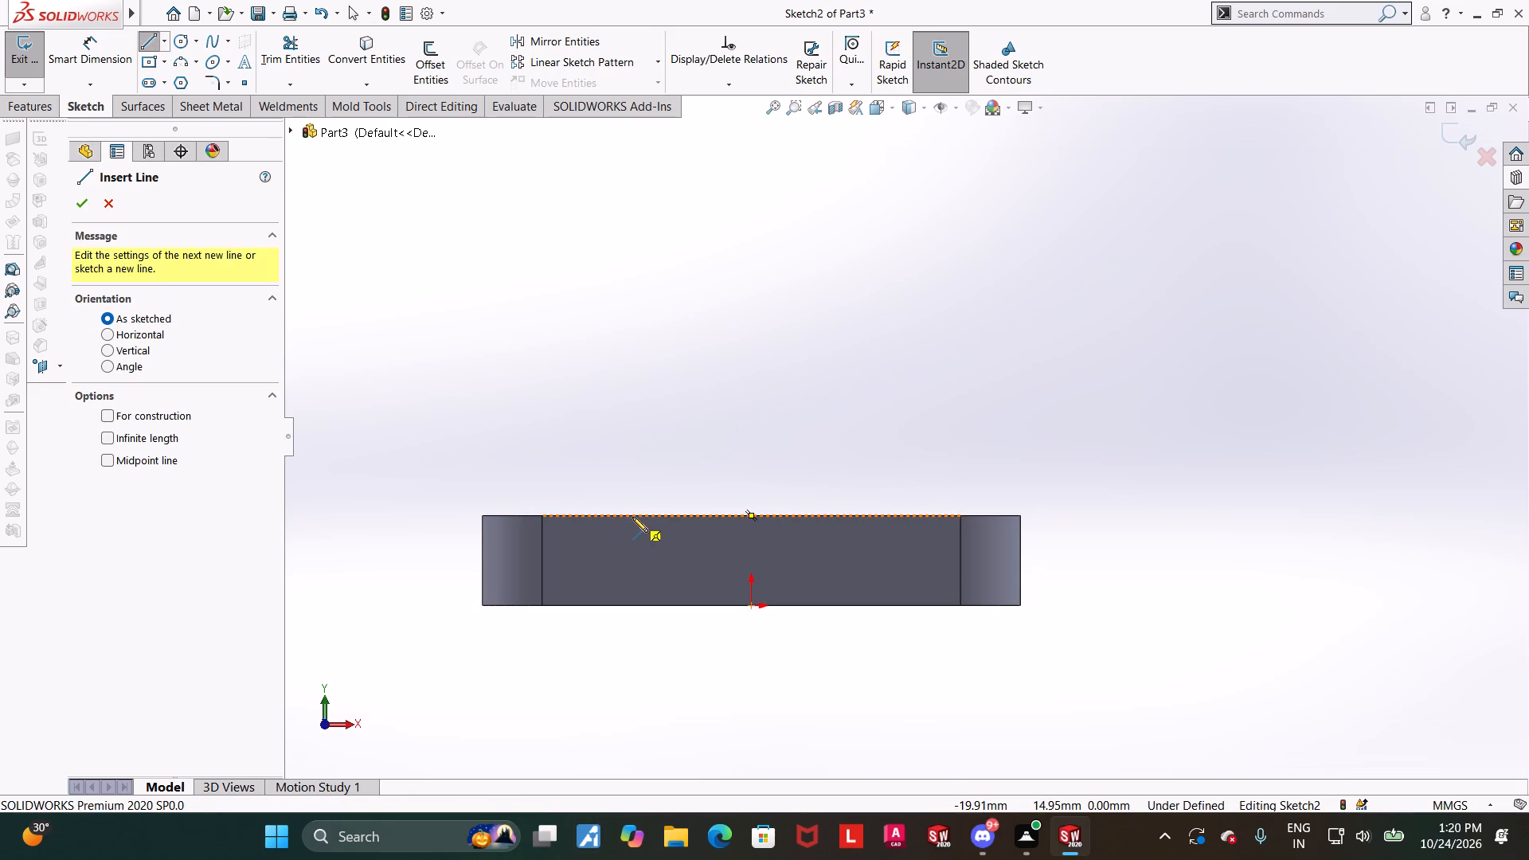
{"action": "left_click", "coordinate": [628, 517]}
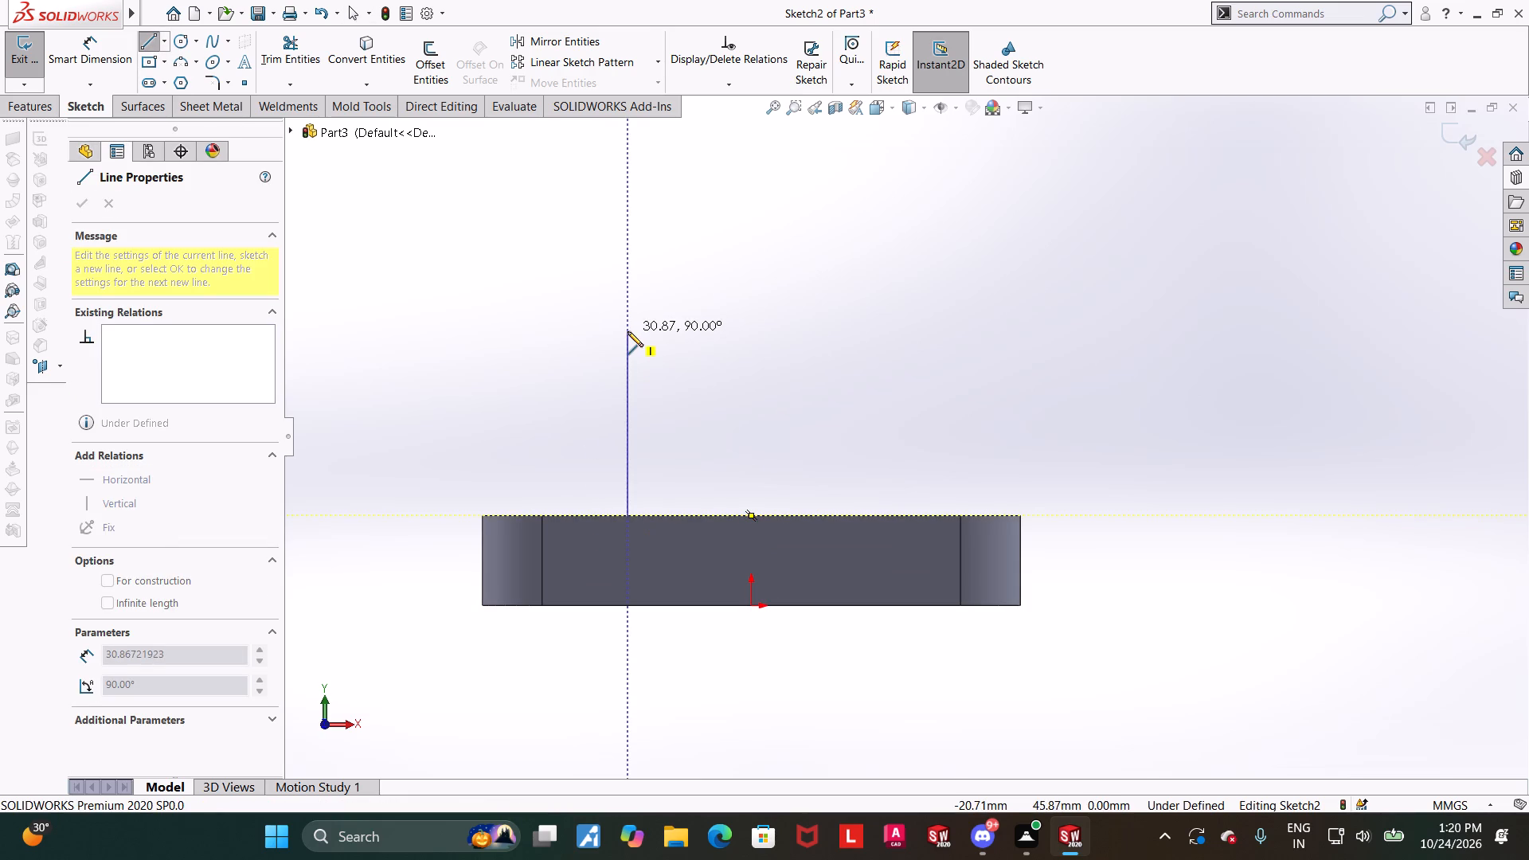
{"action": "left_click", "coordinate": [628, 331]}
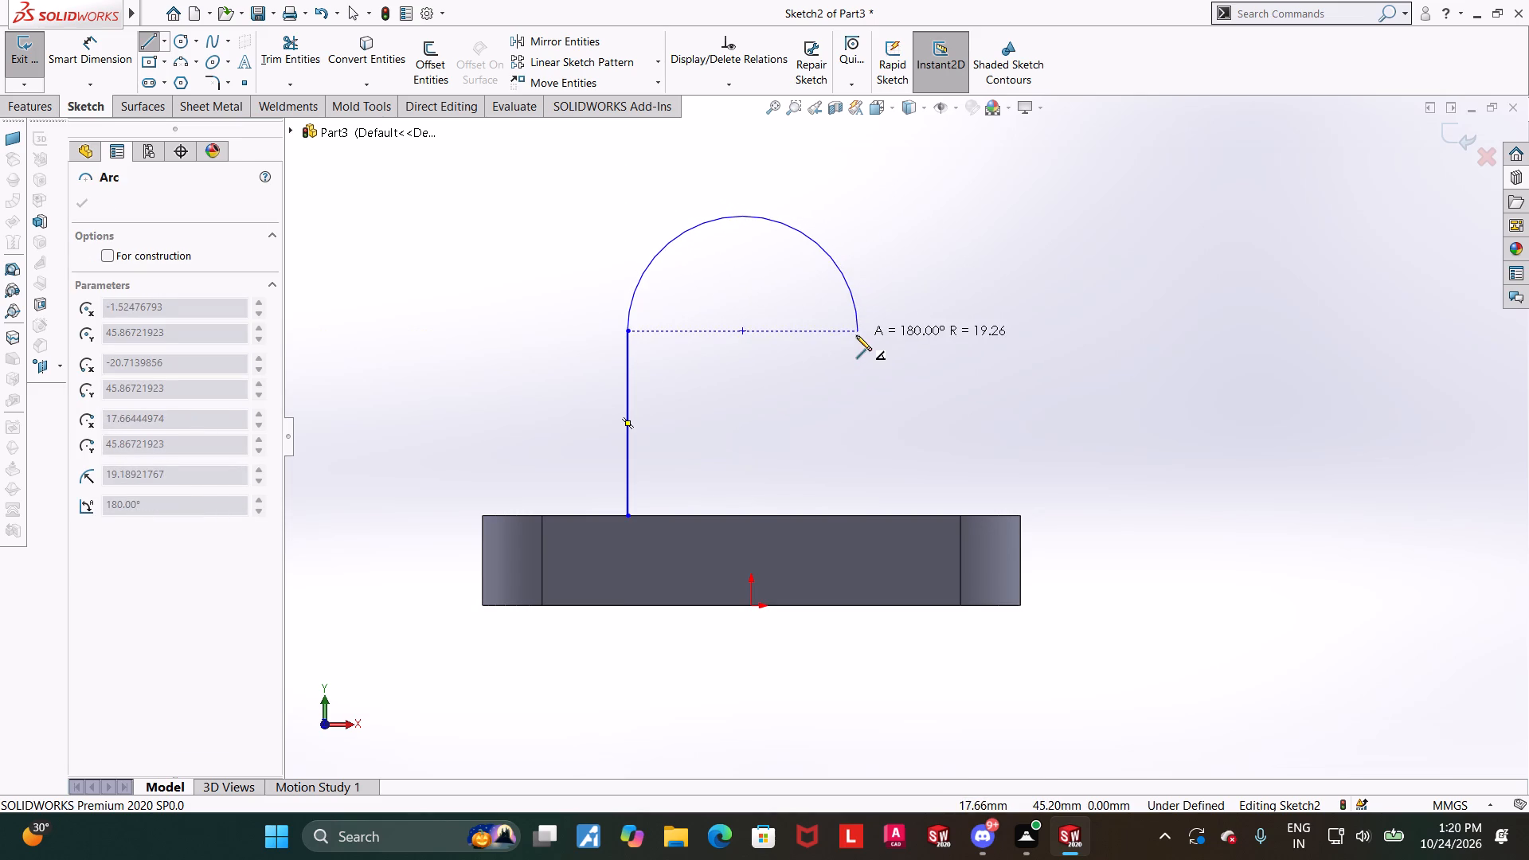
{"action": "left_click", "coordinate": [856, 335]}
{"action": "left_click", "coordinate": [858, 513]}
{"action": "key", "text": "Escape"}
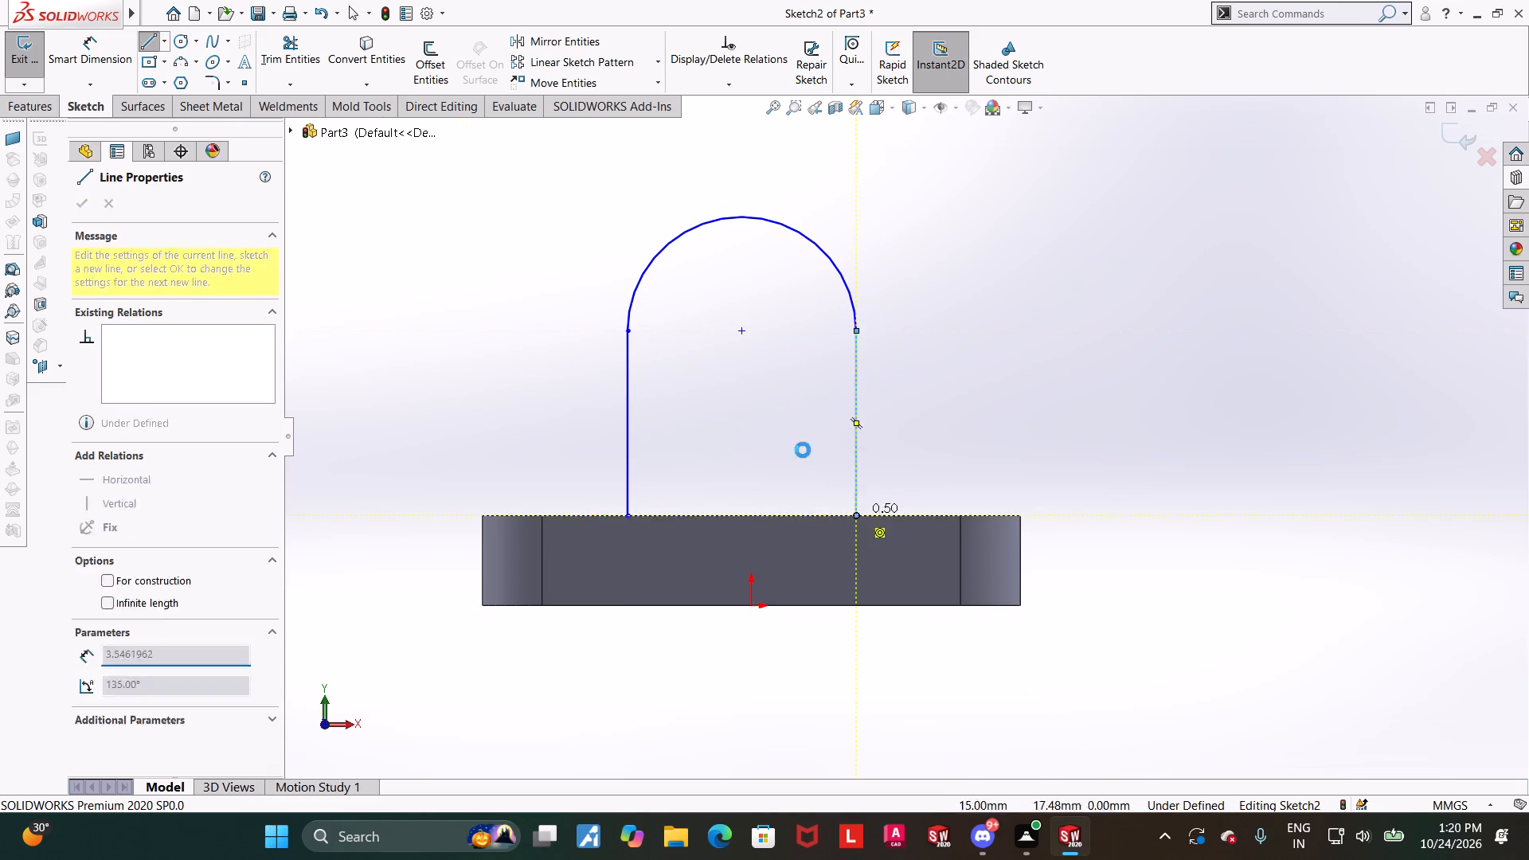
{"action": "key", "text": "Escape"}
Apply a Vertical relation between the arch's arc centre and the origin.
{"action": "left_click", "coordinate": [746, 330]}
{"action": "left_click", "coordinate": [748, 609], "text": "ctrl"}
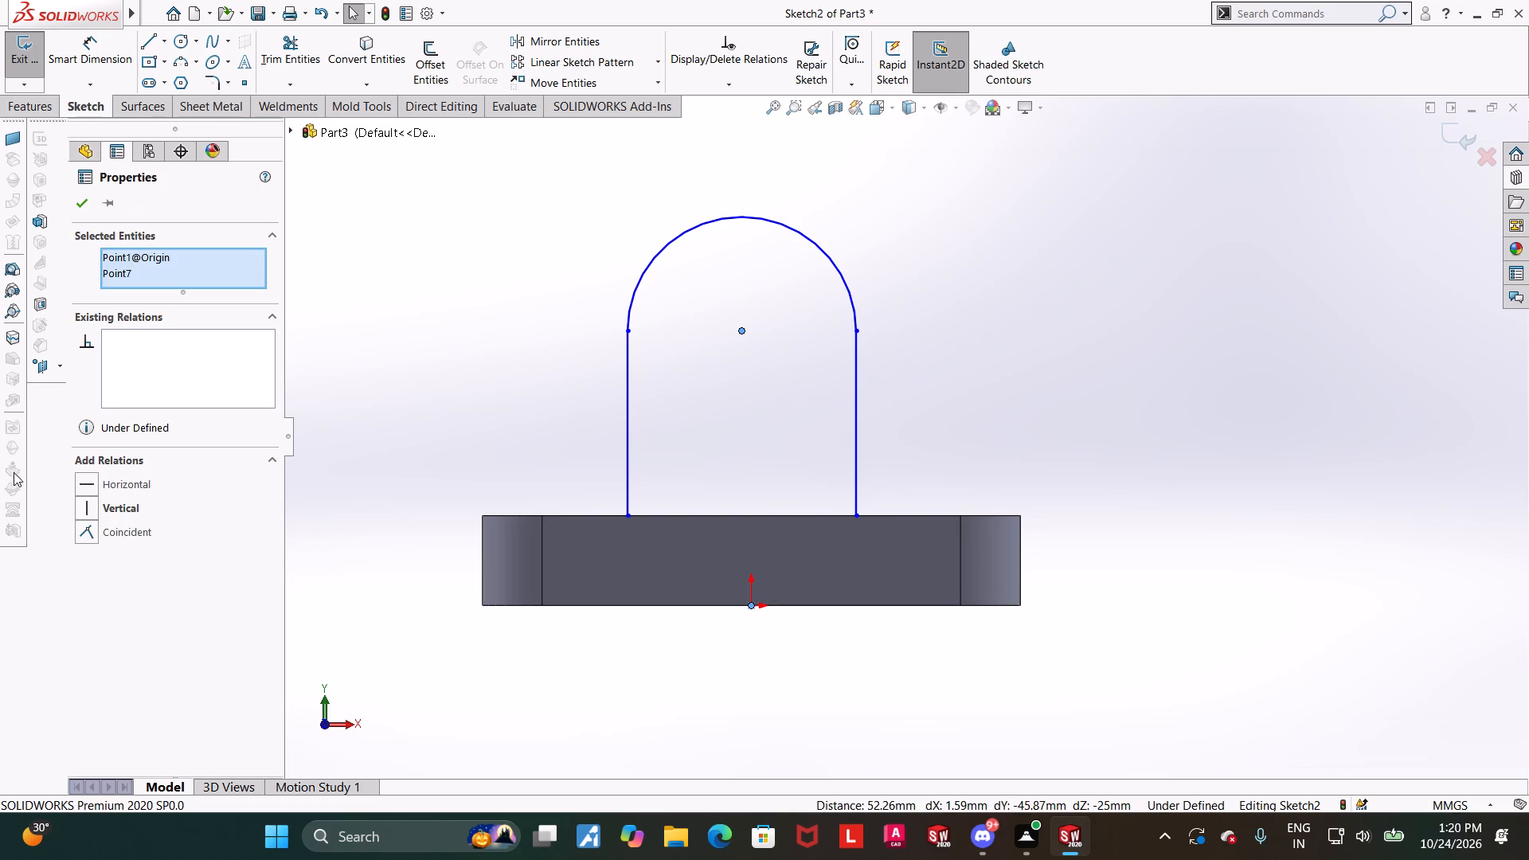
{"action": "left_click", "coordinate": [96, 514]}
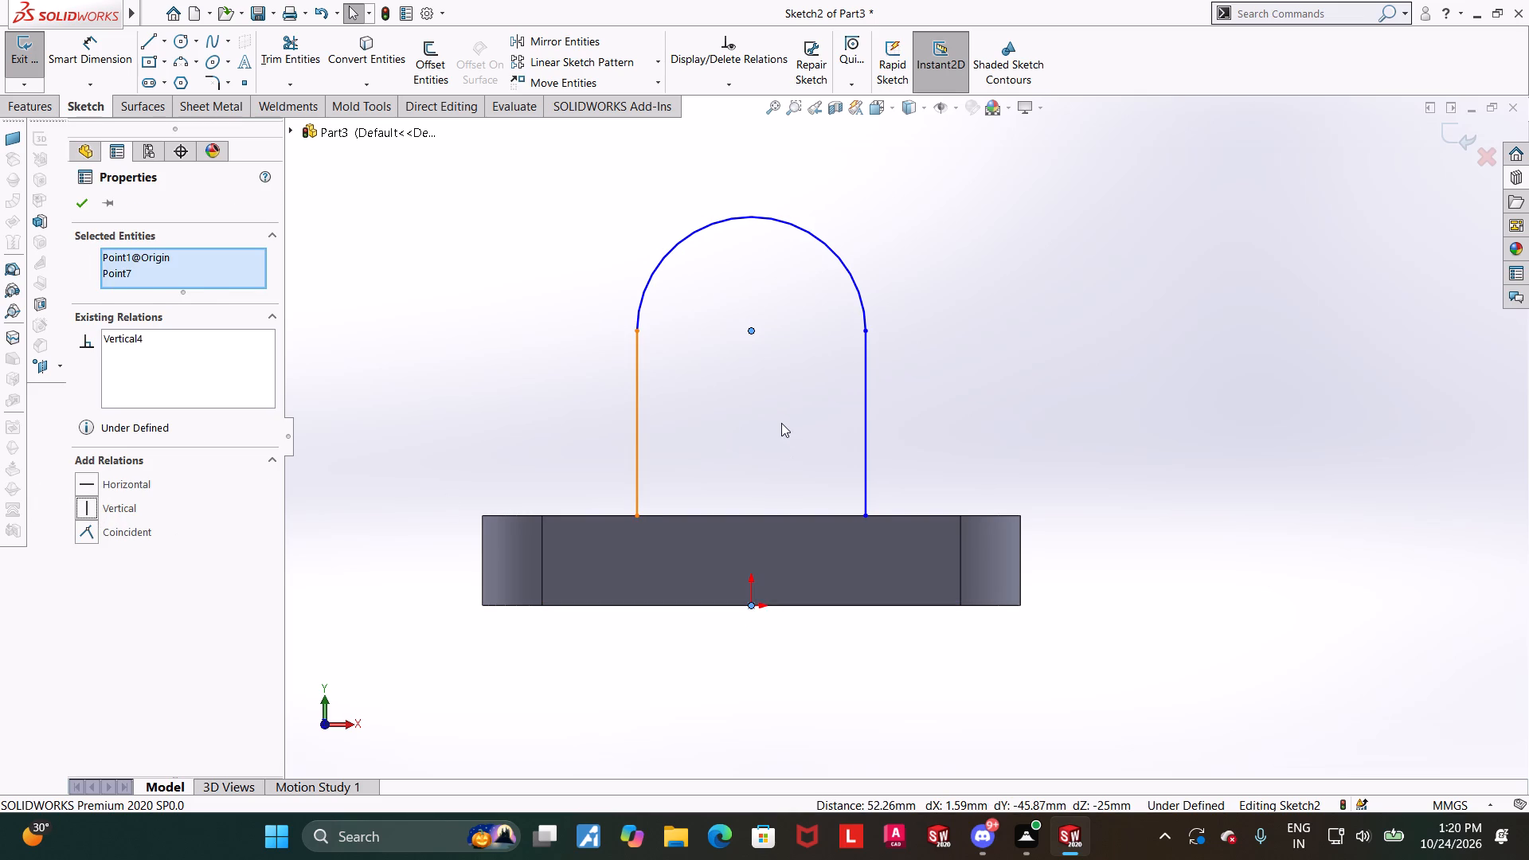
{"action": "key", "text": "Escape"}
Close the arch profile with a horizontal line about 38 mm long joining its two lower endpoints.
{"action": "left_click", "coordinate": [151, 38]}
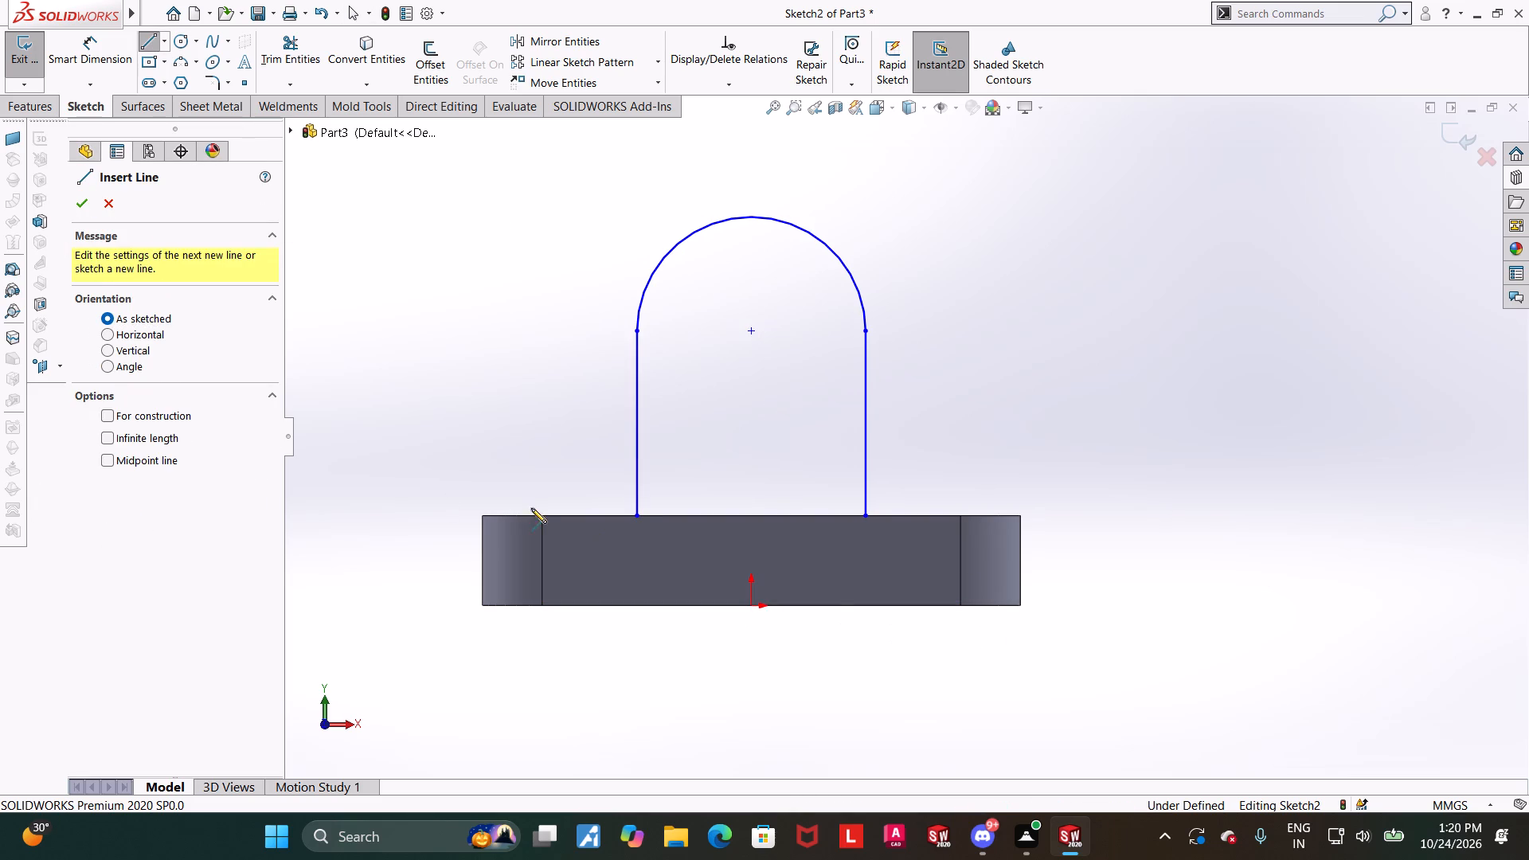
{"action": "left_click", "coordinate": [638, 516]}
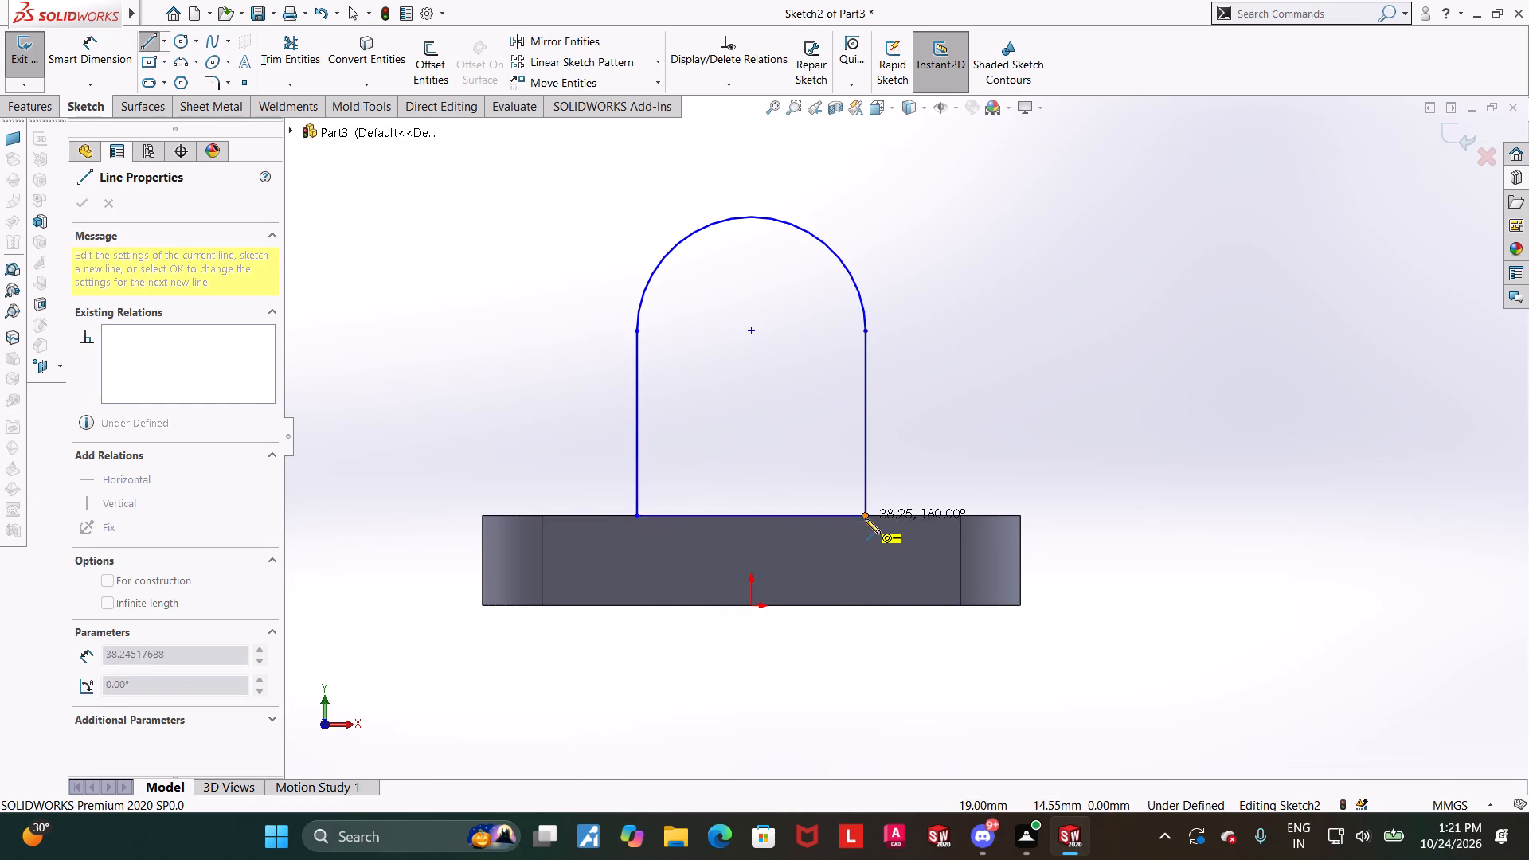
{"action": "left_click", "coordinate": [865, 518]}
{"action": "key", "text": "Escape"}
{"action": "key", "text": "Escape"}
{"action": "key", "text": "Escape"}
Dimension the height of the arc centre above the origin as 50 mm.
{"action": "left_click", "coordinate": [65, 46]}
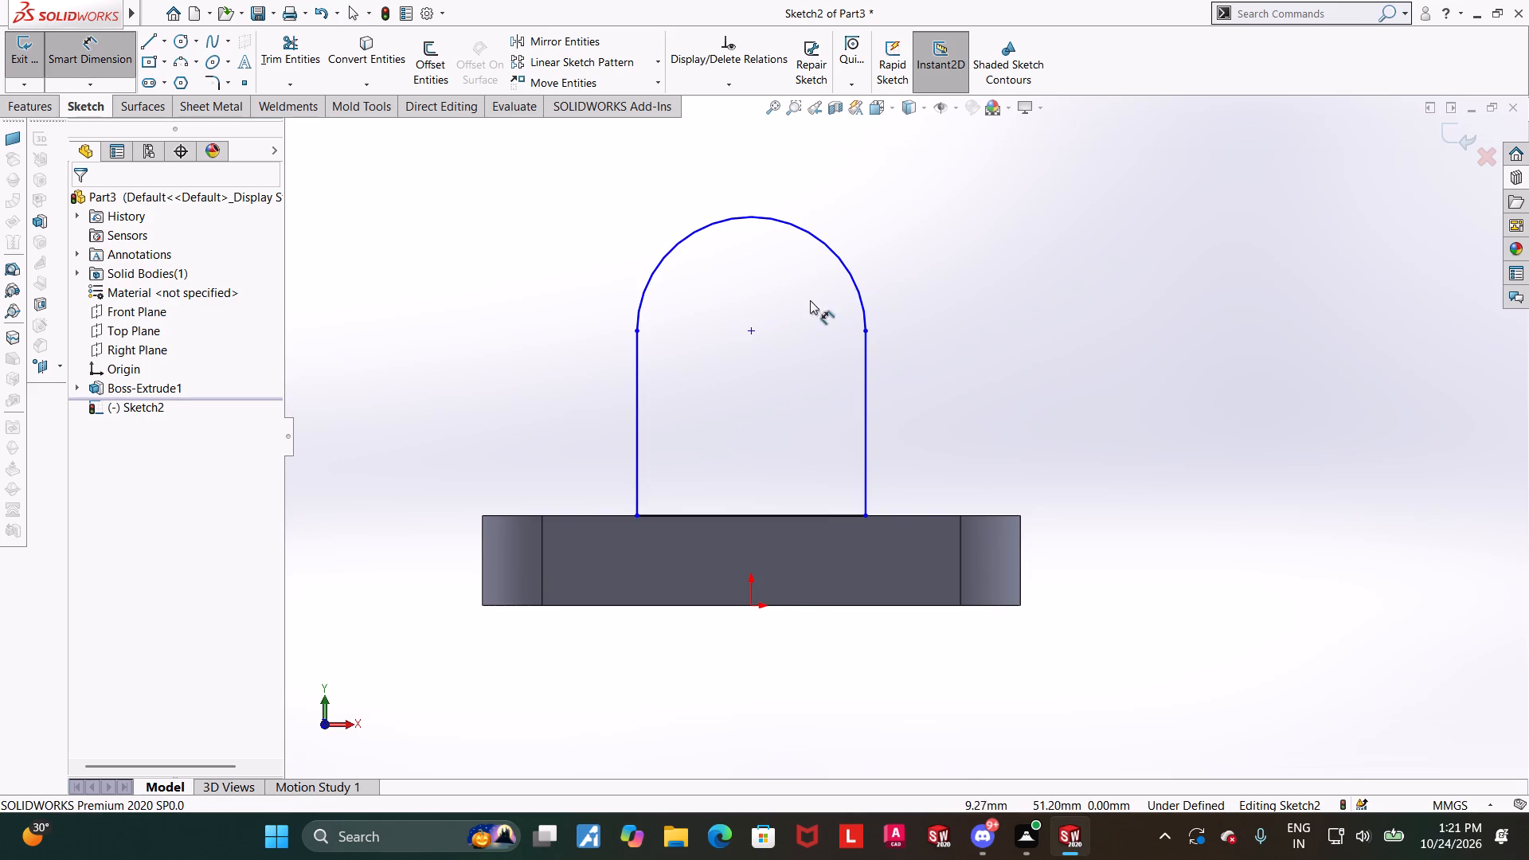
{"action": "scroll", "coordinate": [810, 300], "scroll_direction": "up", "scroll_amount": 1}
{"action": "scroll", "coordinate": [1148, 362], "scroll_direction": "down", "scroll_amount": 1}
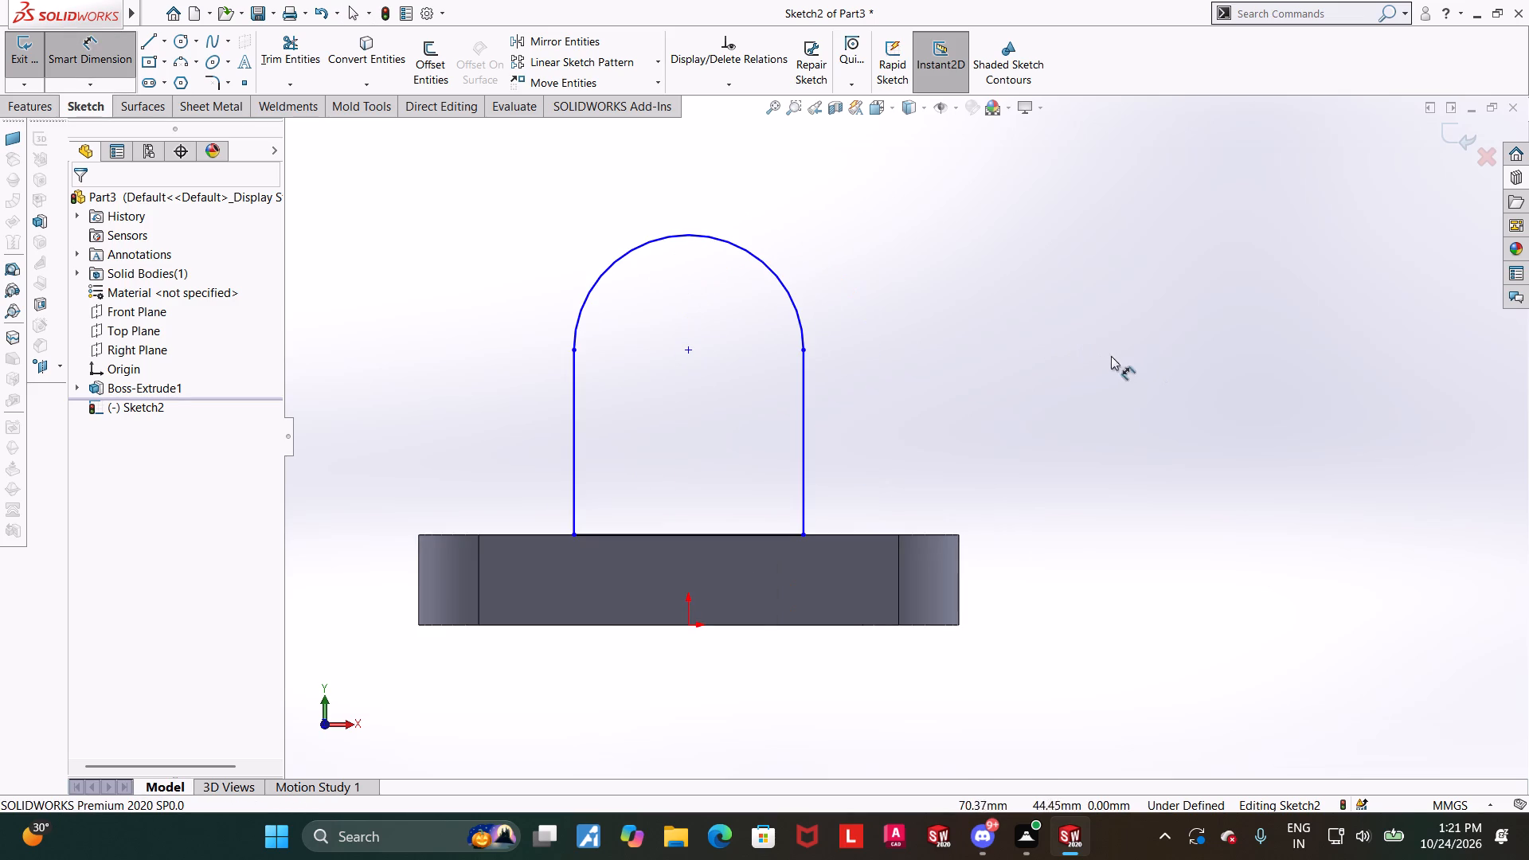
{"action": "left_click", "coordinate": [687, 350]}
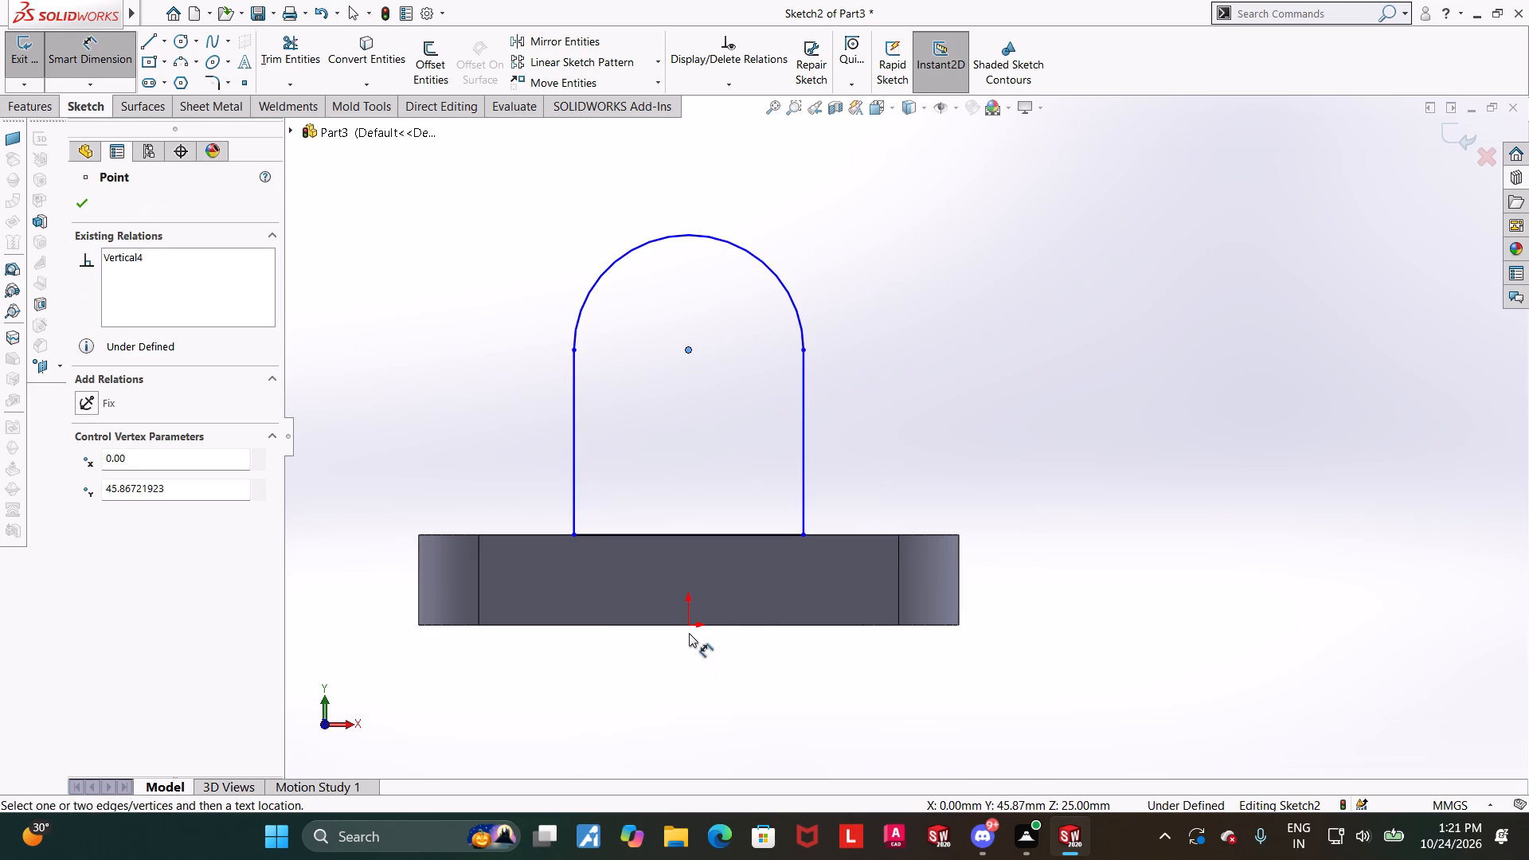
{"action": "left_click", "coordinate": [689, 626]}
{"action": "left_click", "coordinate": [1128, 568]}
{"action": "type", "text": "50"}
{"action": "key", "text": "Return"}
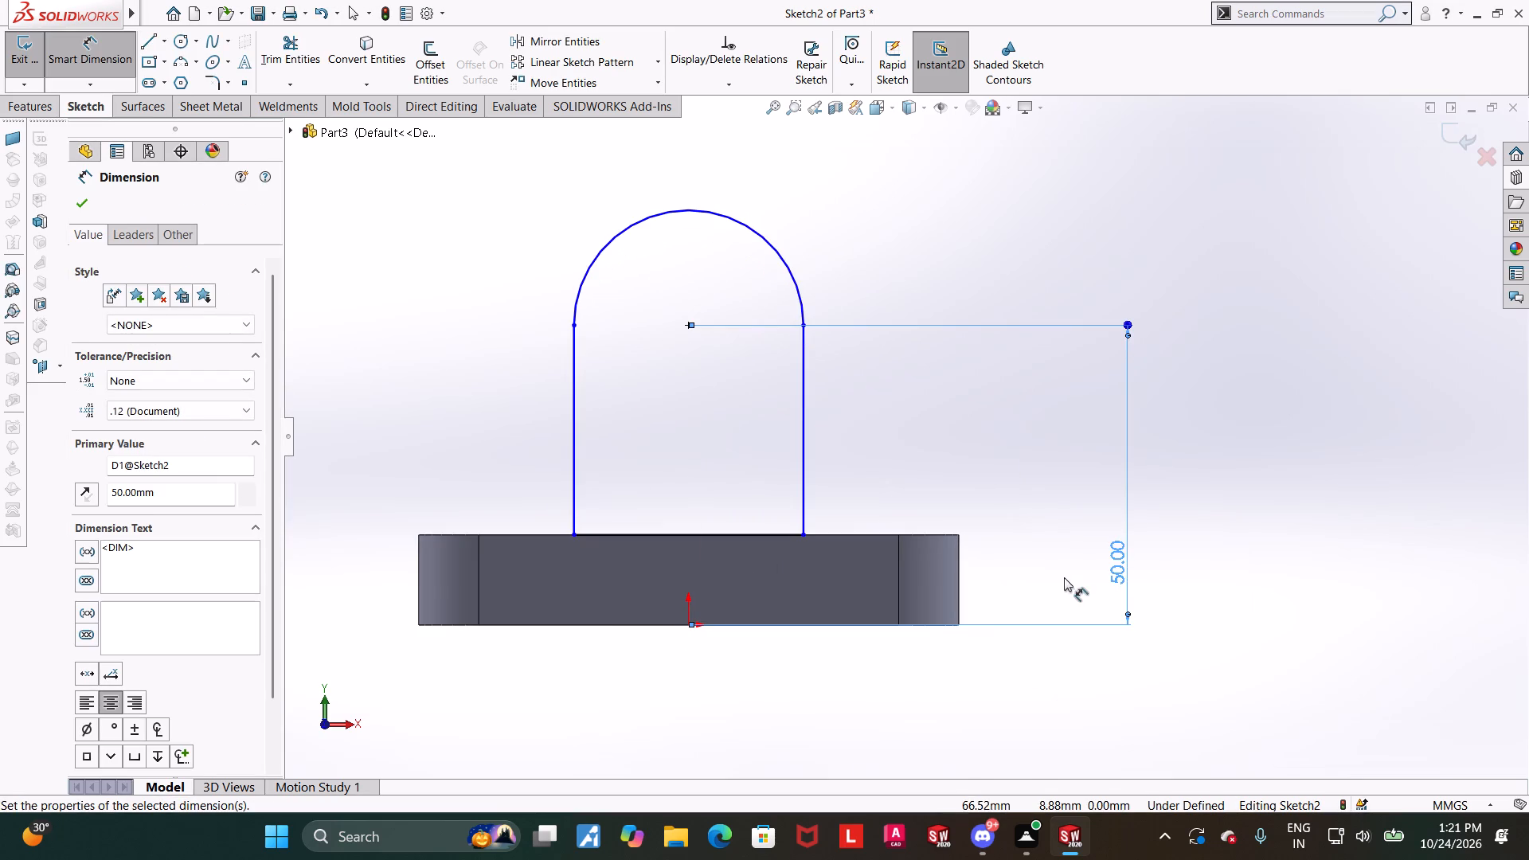
{"action": "key", "text": "Escape"}
{"action": "left_click", "coordinate": [927, 675]}
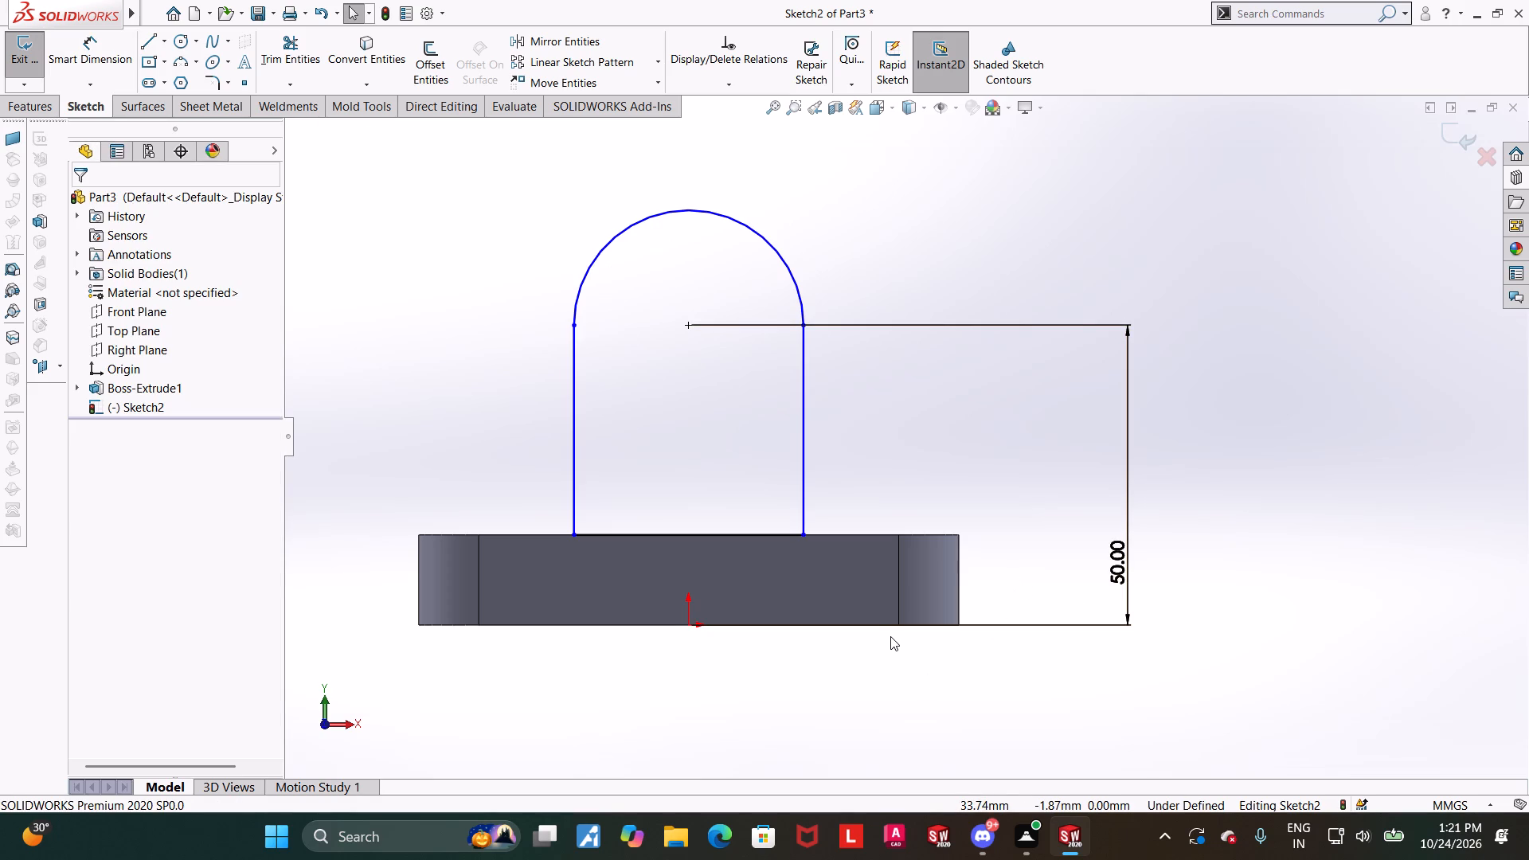
Dimension the radius of the arch's top arc as 25 mm.
{"action": "scroll", "coordinate": [890, 636], "scroll_direction": "up", "scroll_amount": 1}
{"action": "scroll", "coordinate": [747, 447], "scroll_direction": "down", "scroll_amount": 1}
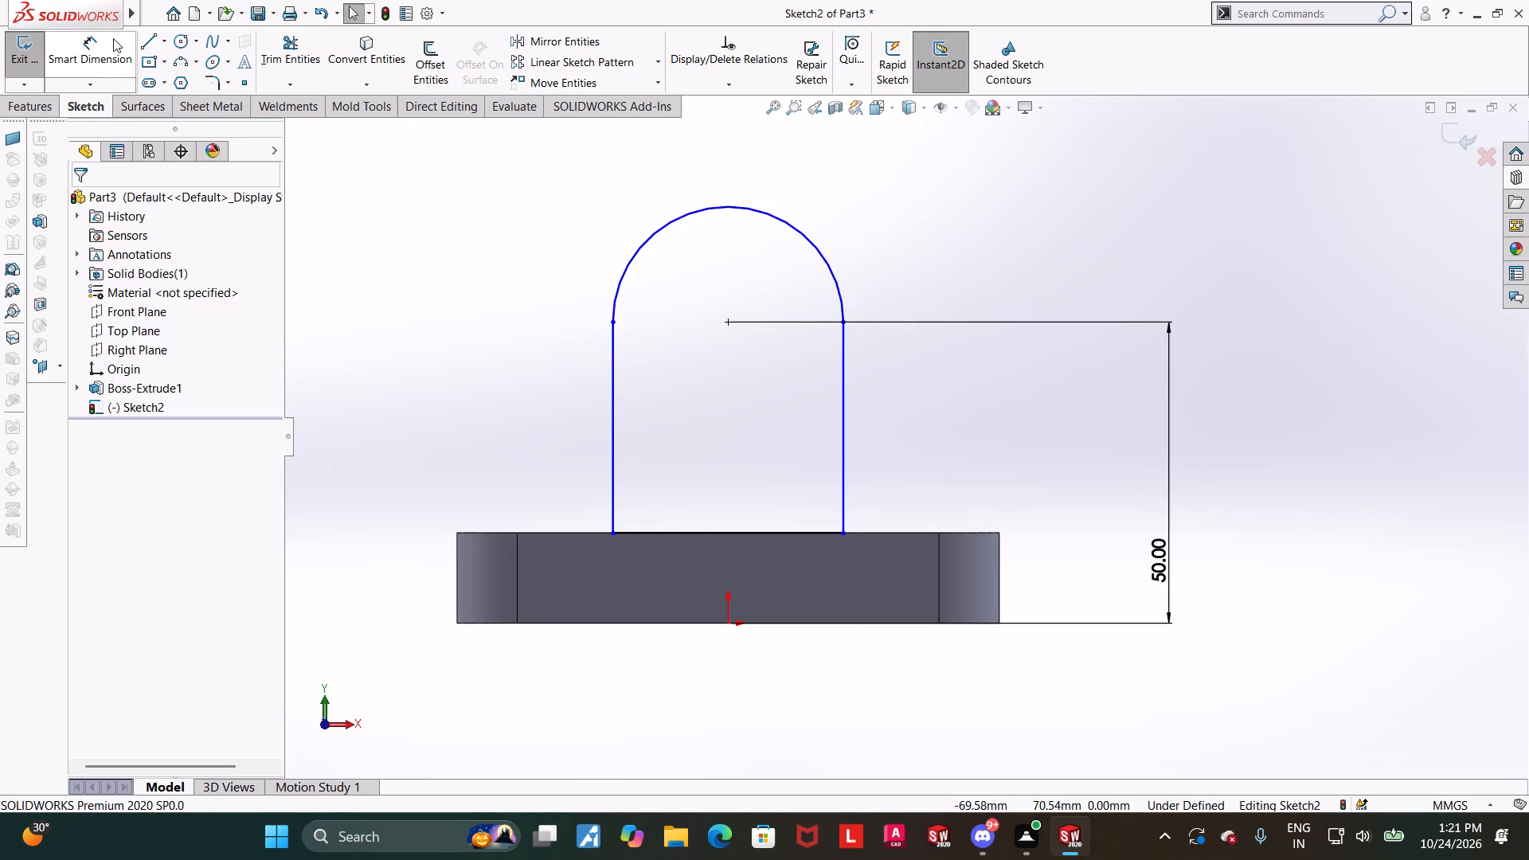
{"action": "left_click", "coordinate": [113, 38]}
{"action": "left_click", "coordinate": [816, 253]}
{"action": "left_click", "coordinate": [924, 227]}
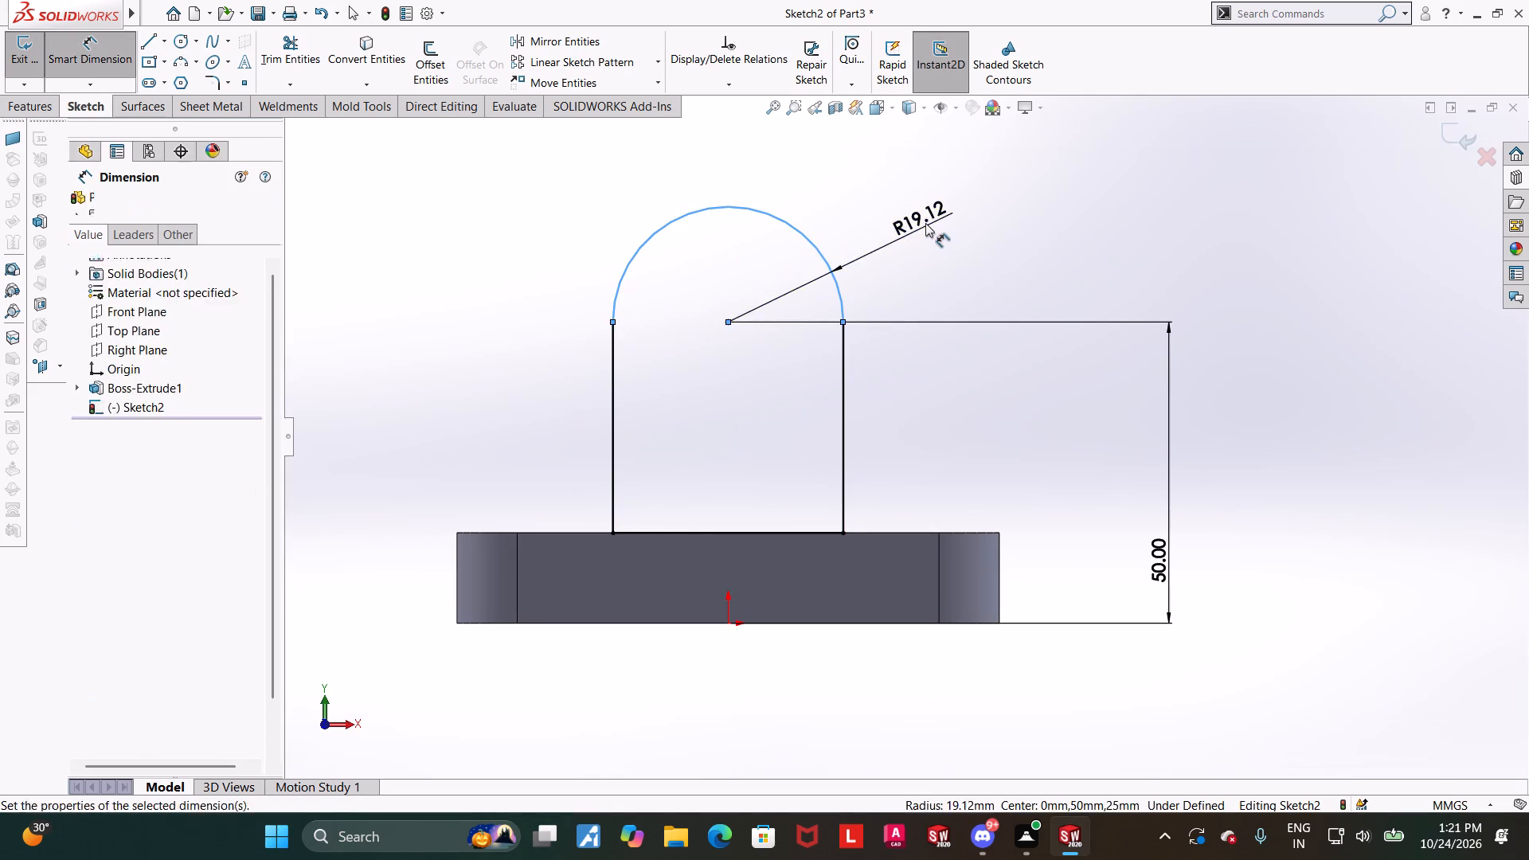
{"action": "type", "text": "25"}
{"action": "key", "text": "Return"}
{"action": "key", "text": "Escape"}
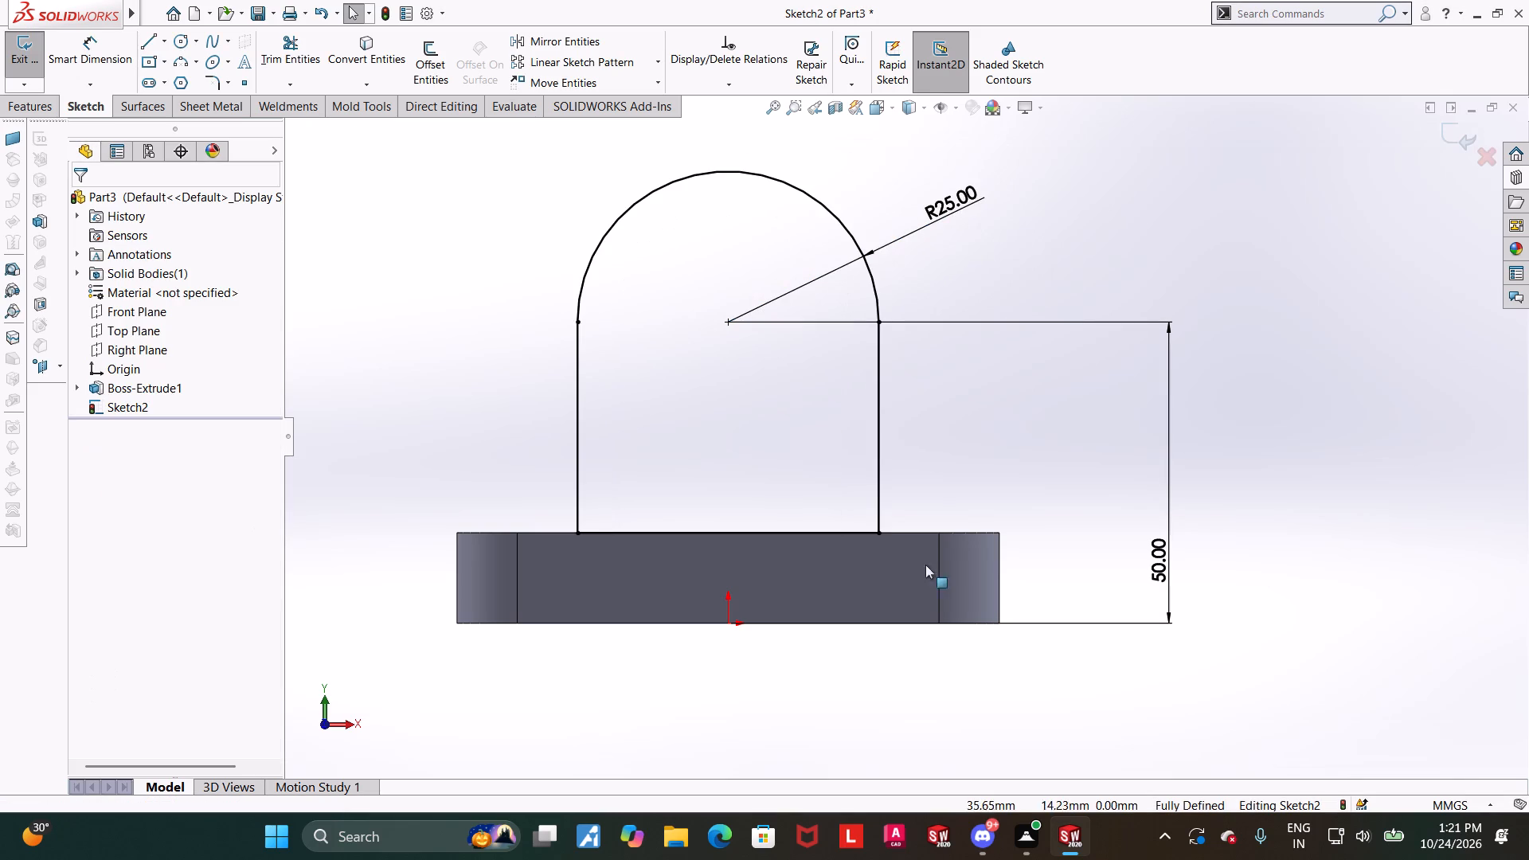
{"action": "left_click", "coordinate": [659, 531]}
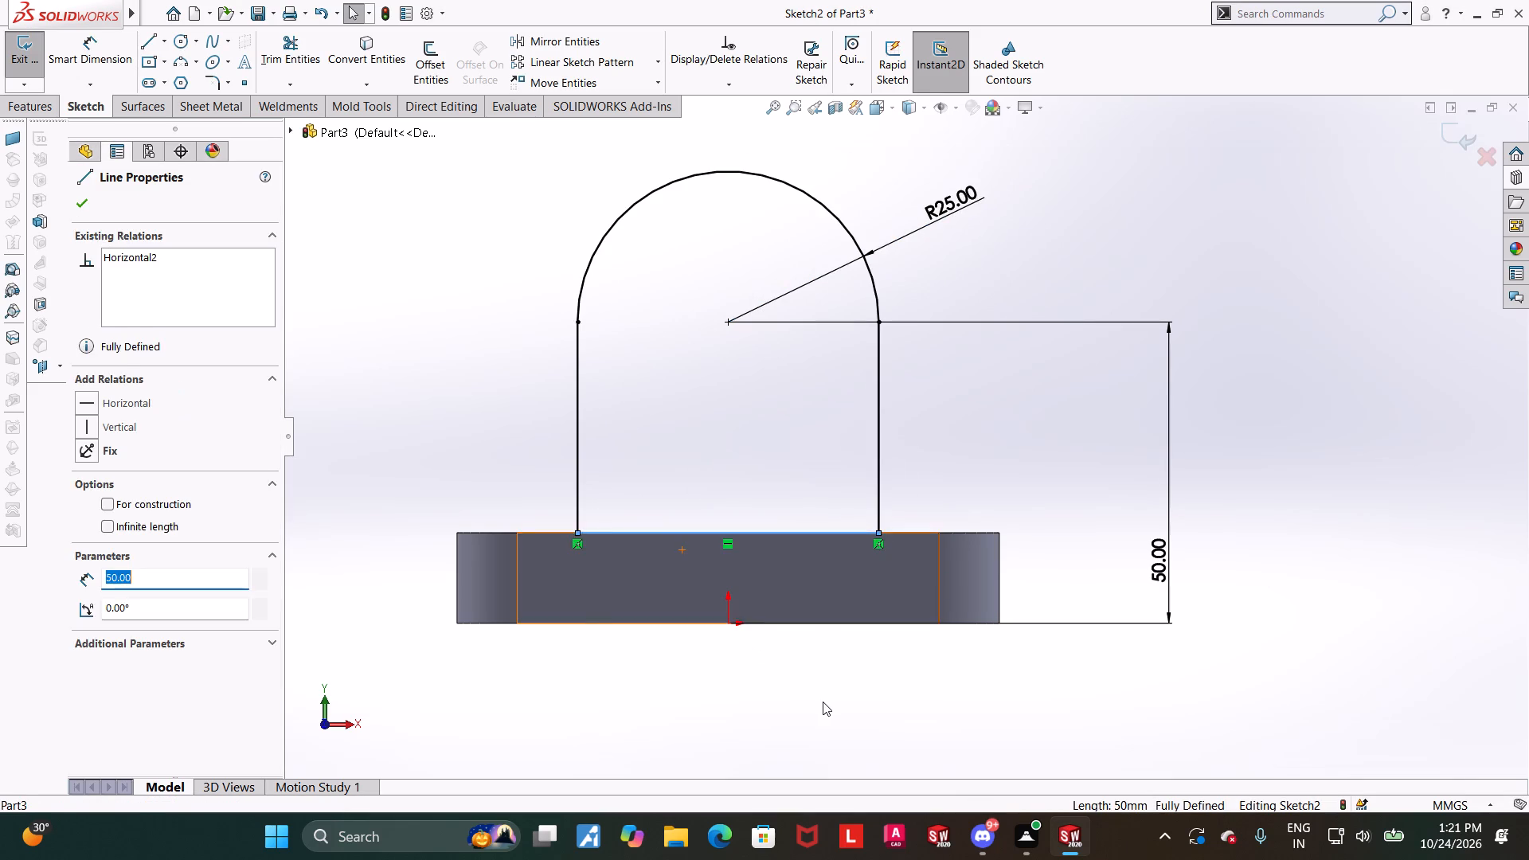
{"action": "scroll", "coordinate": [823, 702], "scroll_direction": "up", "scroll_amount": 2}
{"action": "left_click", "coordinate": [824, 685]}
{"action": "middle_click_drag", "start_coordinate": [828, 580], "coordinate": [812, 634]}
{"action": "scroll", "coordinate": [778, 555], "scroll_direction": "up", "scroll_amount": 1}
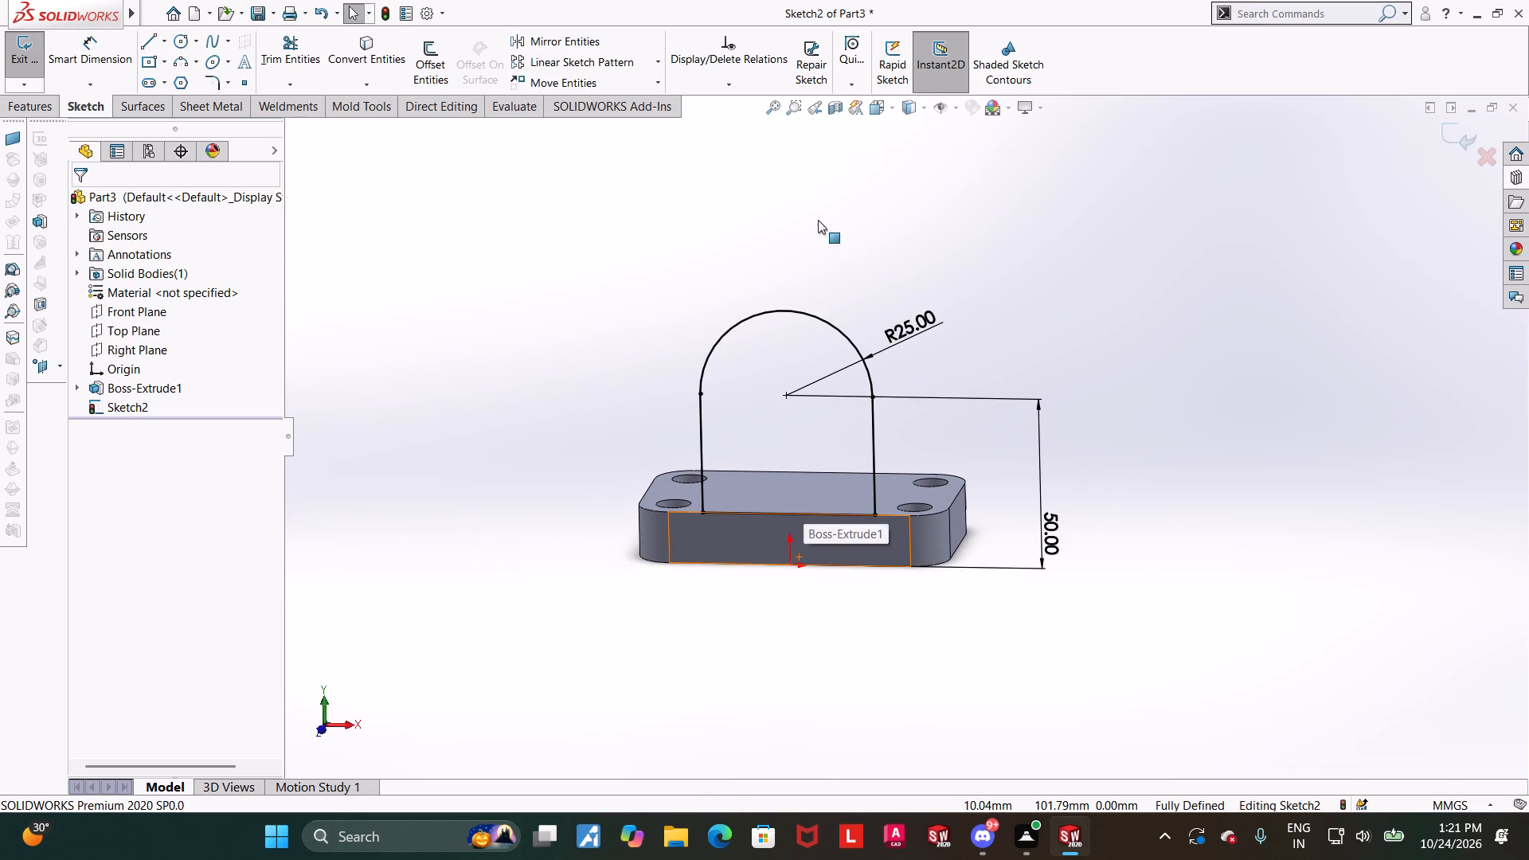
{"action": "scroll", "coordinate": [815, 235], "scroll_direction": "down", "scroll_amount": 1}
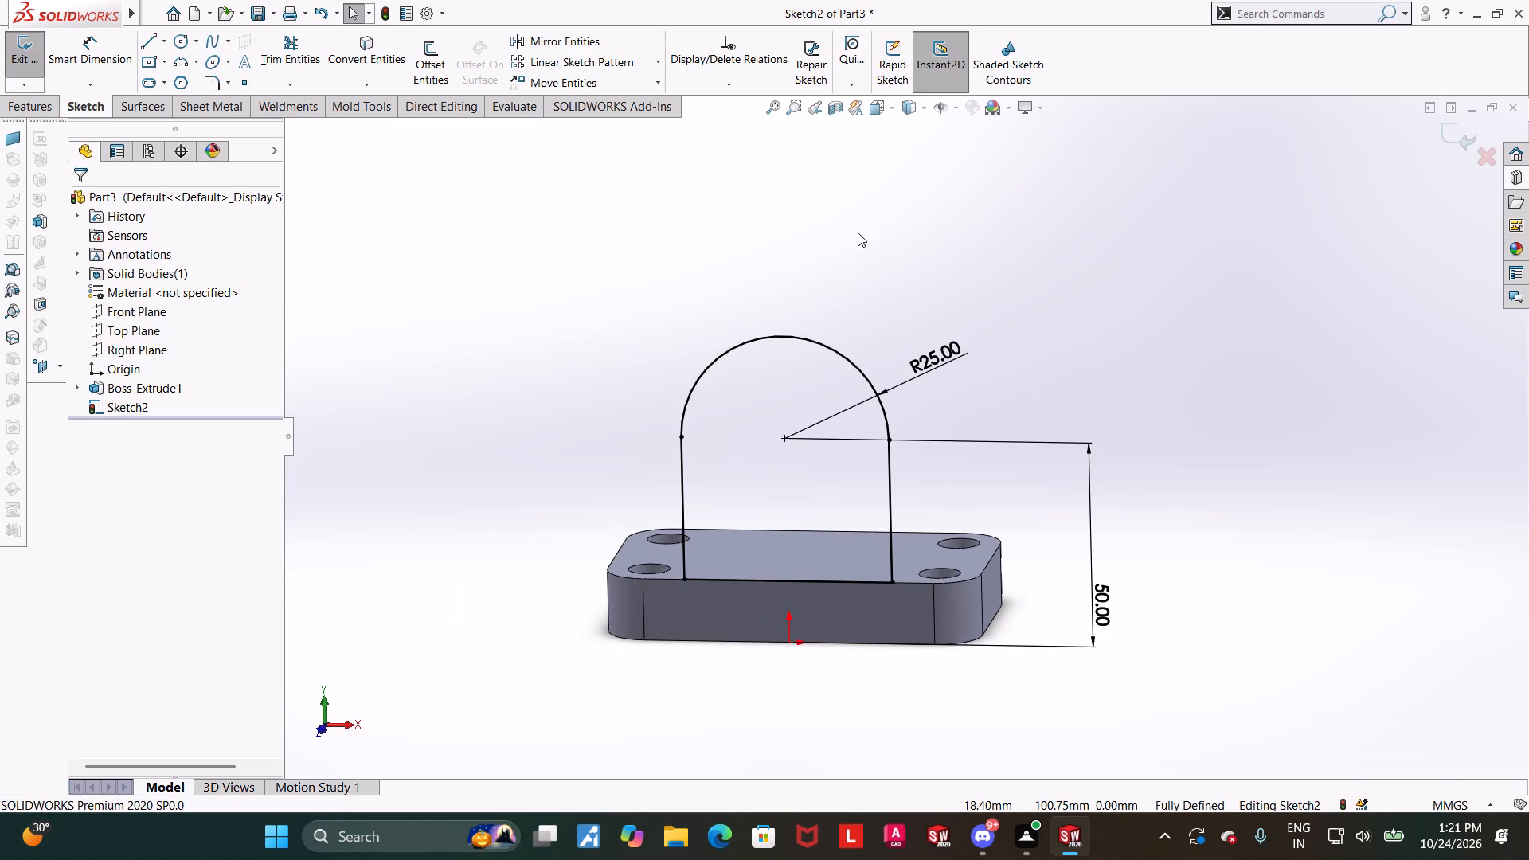
Exit the arch sketch and start a blind boss extrusion of it, reversed so that it runs over the base plate.
{"action": "scroll", "coordinate": [858, 233], "scroll_direction": "up", "scroll_amount": 2}
{"action": "scroll", "coordinate": [858, 233], "scroll_direction": "down", "scroll_amount": 1}
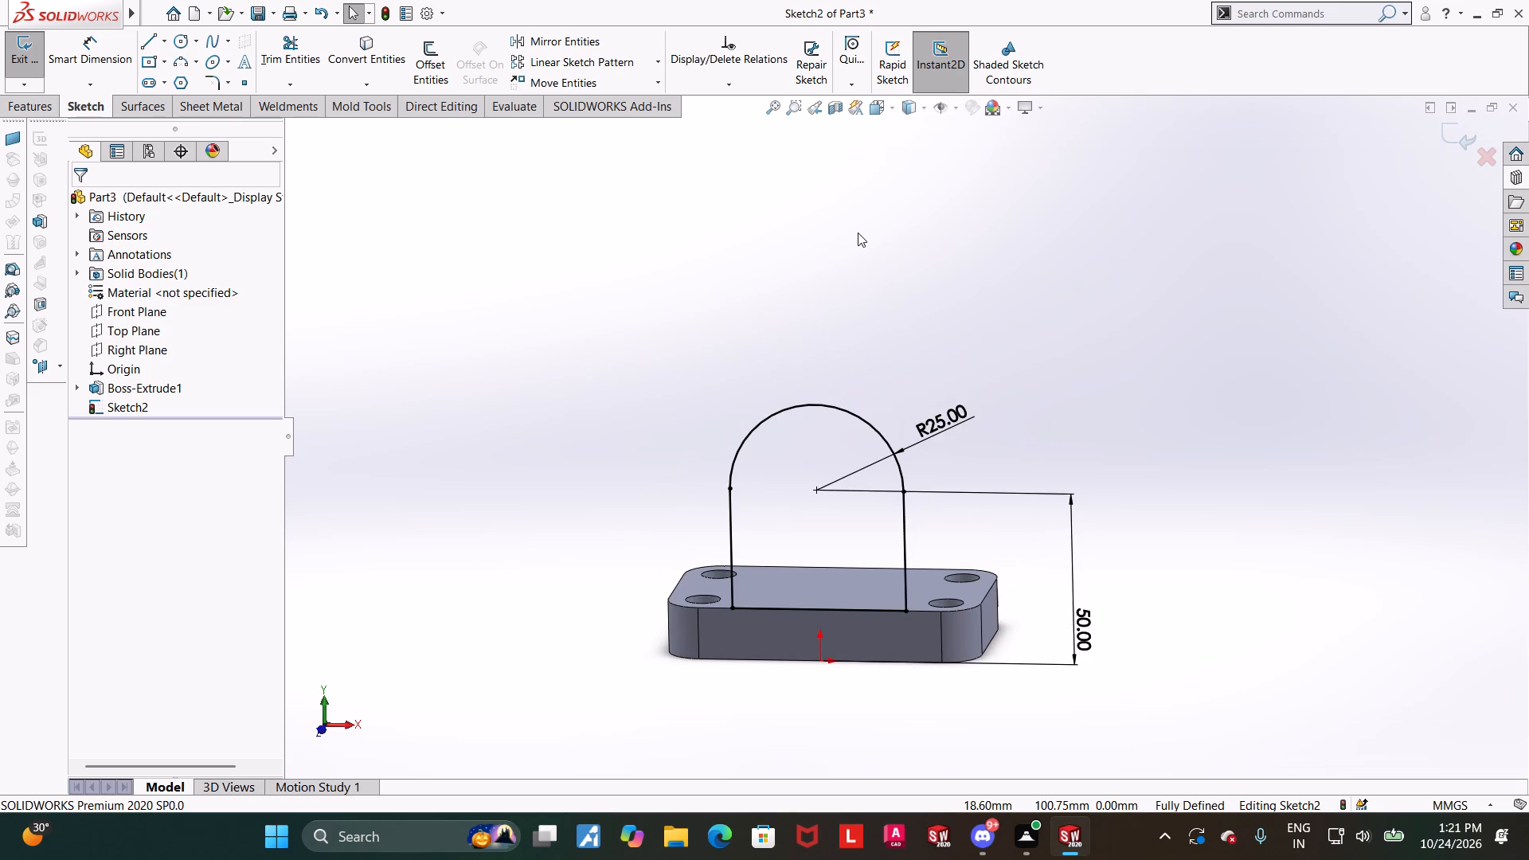
{"action": "middle_click_drag", "start_coordinate": [1105, 299], "coordinate": [1056, 321]}
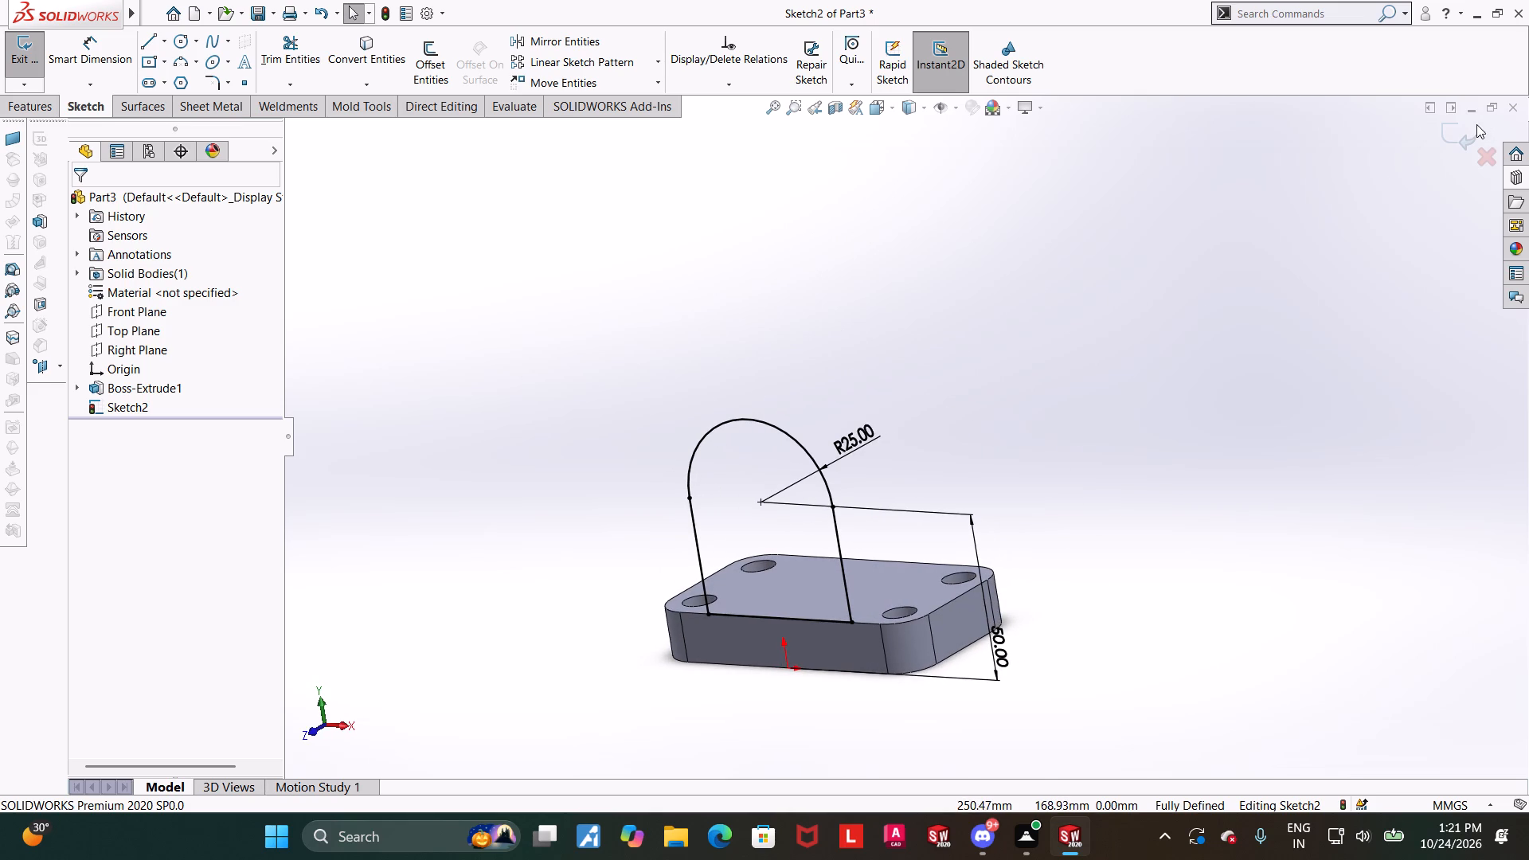
{"action": "left_click", "coordinate": [1473, 124]}
{"action": "scroll", "coordinate": [1192, 264], "scroll_direction": "down", "scroll_amount": 1}
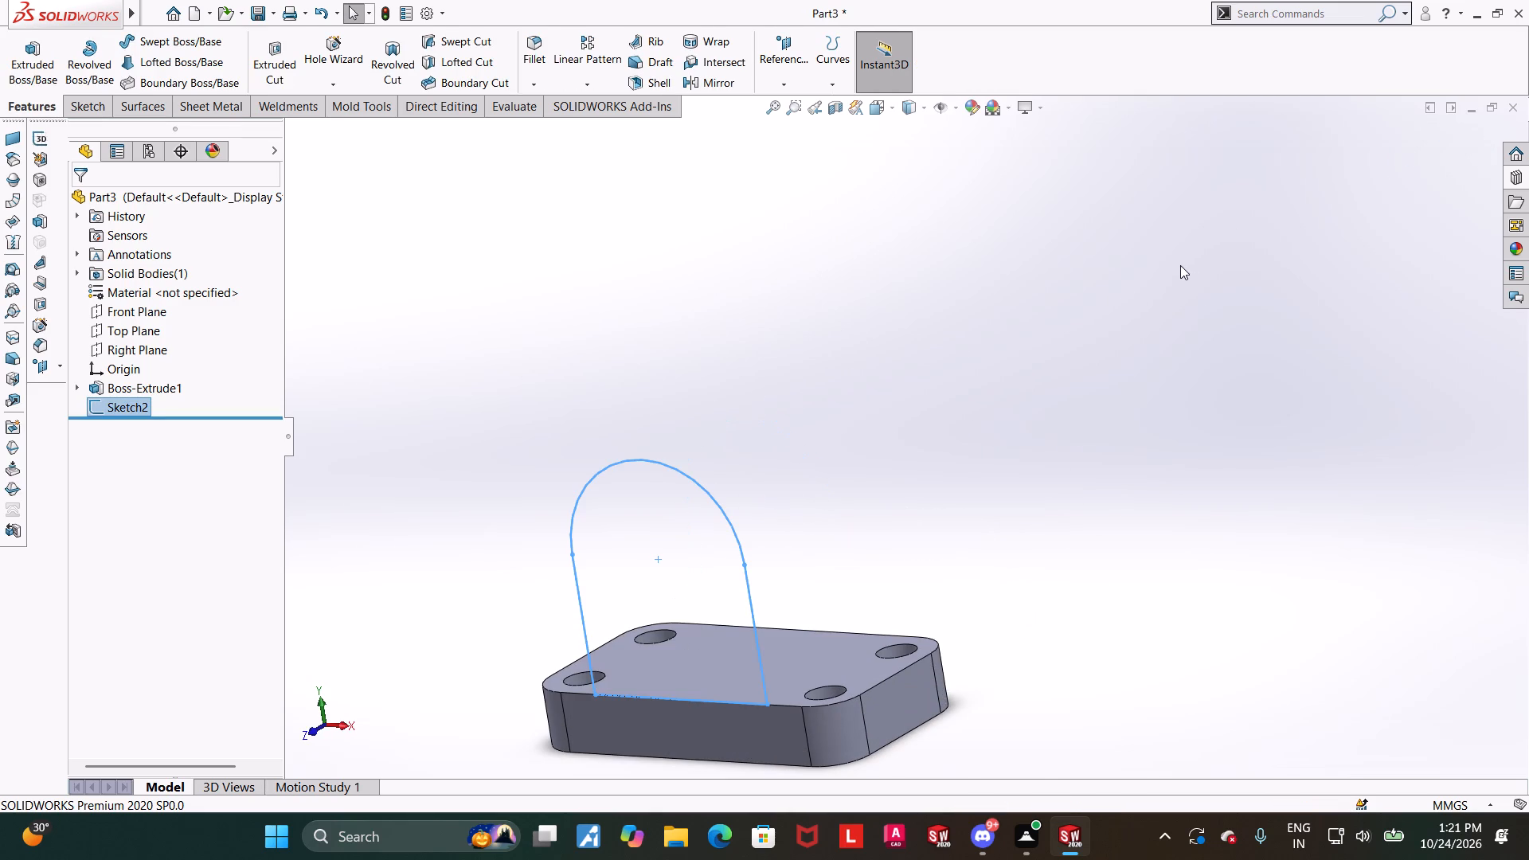
{"action": "scroll", "coordinate": [885, 443], "scroll_direction": "up", "scroll_amount": 2}
{"action": "middle_click_drag", "start_coordinate": [913, 491], "coordinate": [907, 511]}
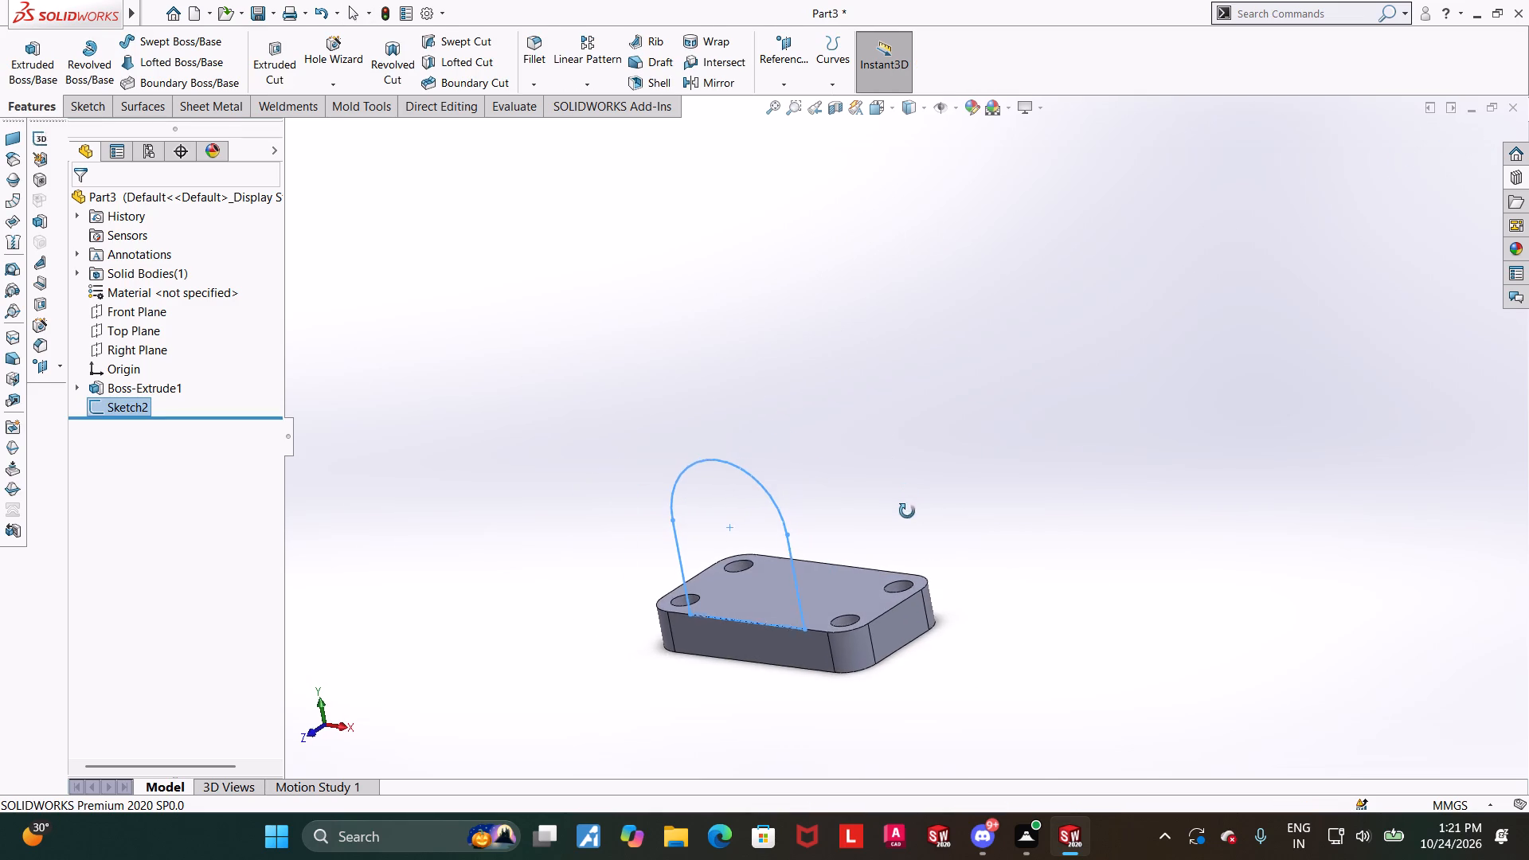
{"action": "middle_click_drag", "start_coordinate": [907, 511], "coordinate": [909, 516]}
{"action": "scroll", "coordinate": [831, 537], "scroll_direction": "down", "scroll_amount": 1}
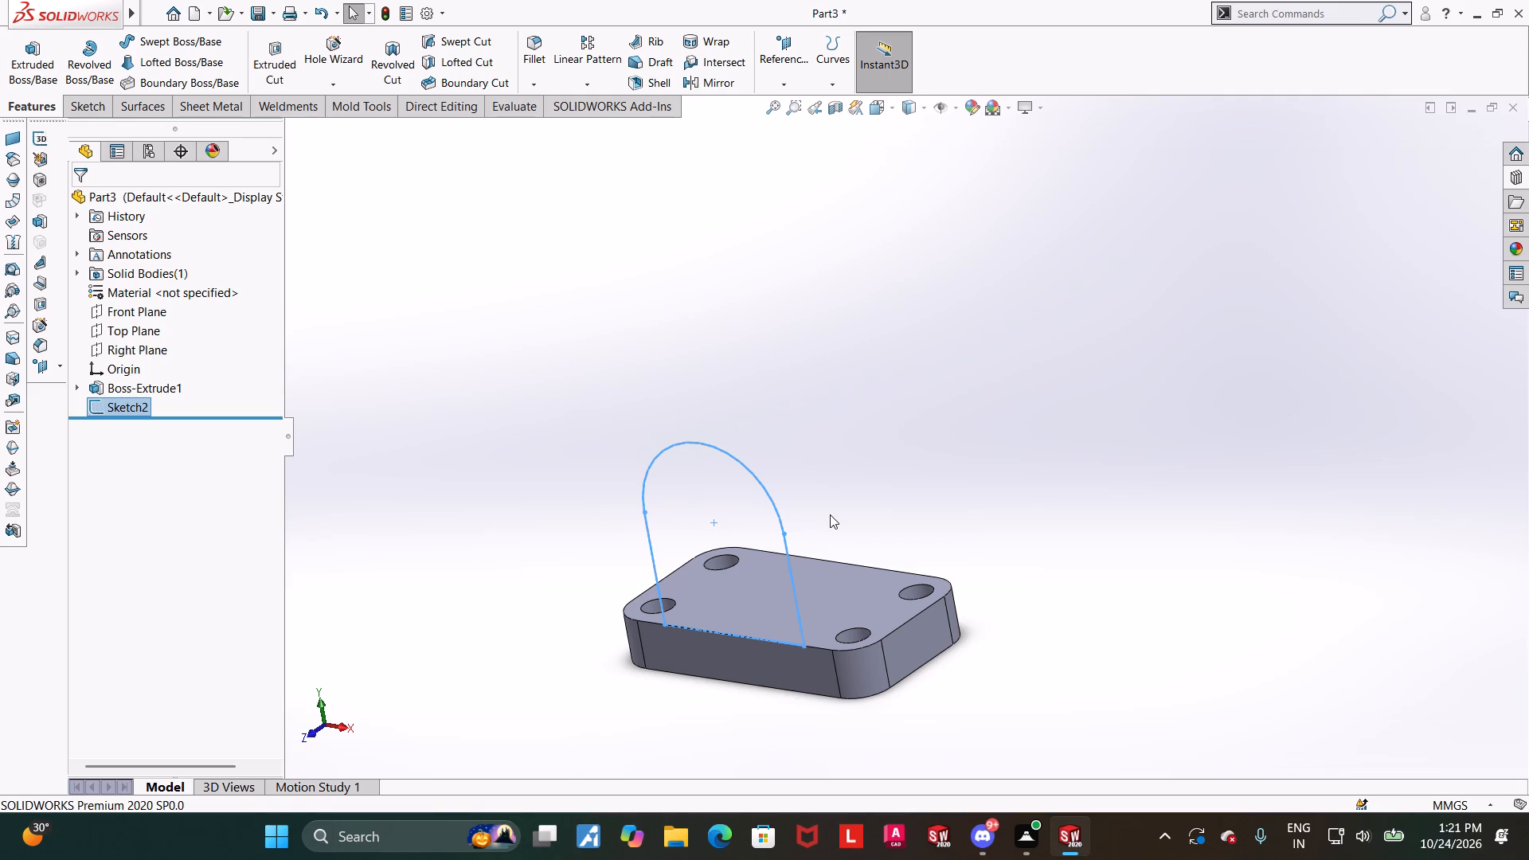
{"action": "left_click", "coordinate": [59, 63]}
{"action": "left_click", "coordinate": [88, 308]}
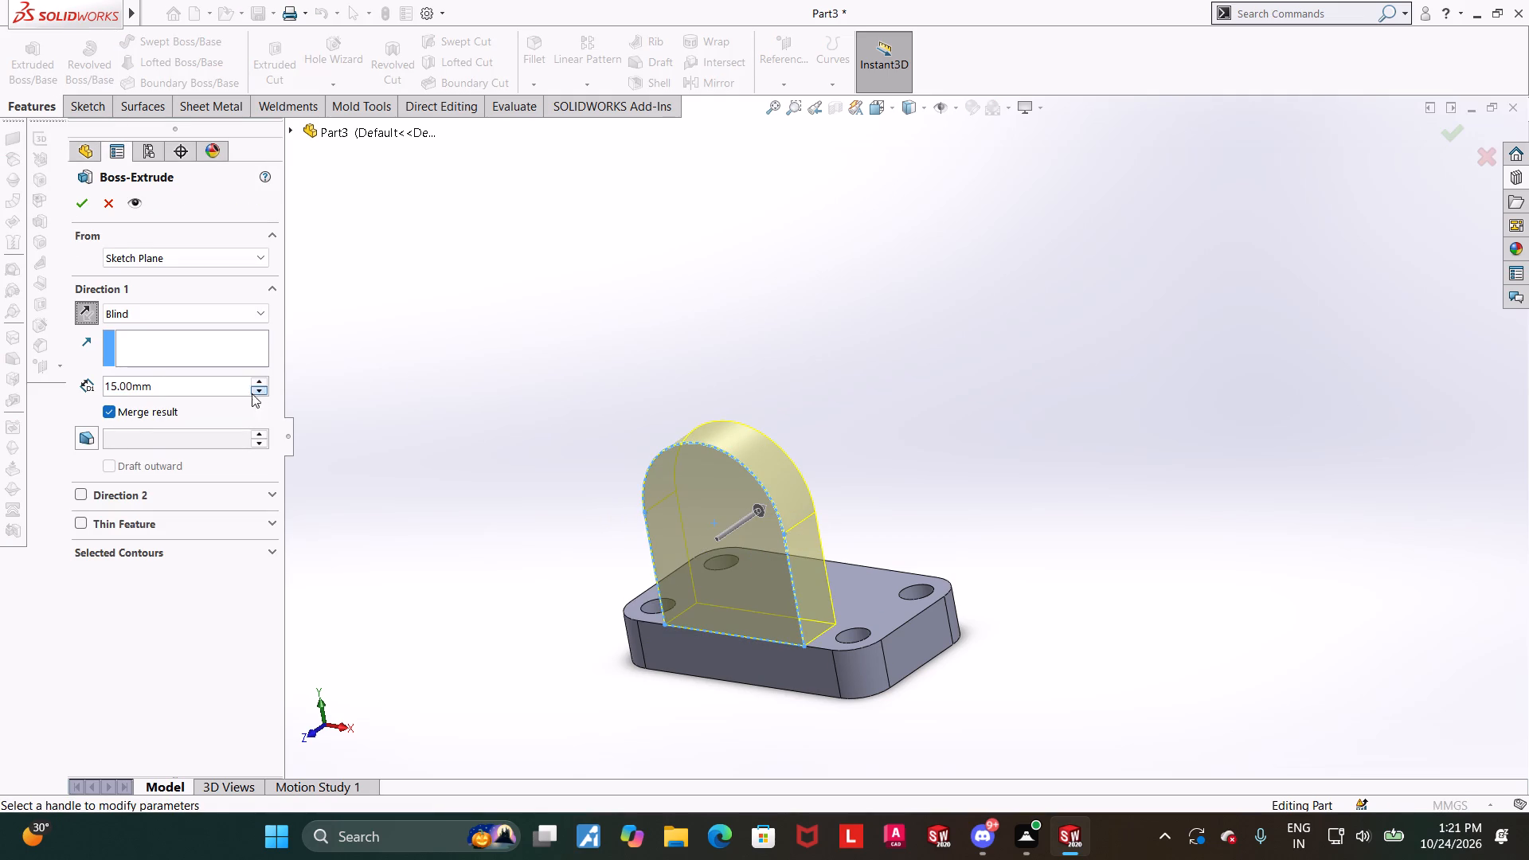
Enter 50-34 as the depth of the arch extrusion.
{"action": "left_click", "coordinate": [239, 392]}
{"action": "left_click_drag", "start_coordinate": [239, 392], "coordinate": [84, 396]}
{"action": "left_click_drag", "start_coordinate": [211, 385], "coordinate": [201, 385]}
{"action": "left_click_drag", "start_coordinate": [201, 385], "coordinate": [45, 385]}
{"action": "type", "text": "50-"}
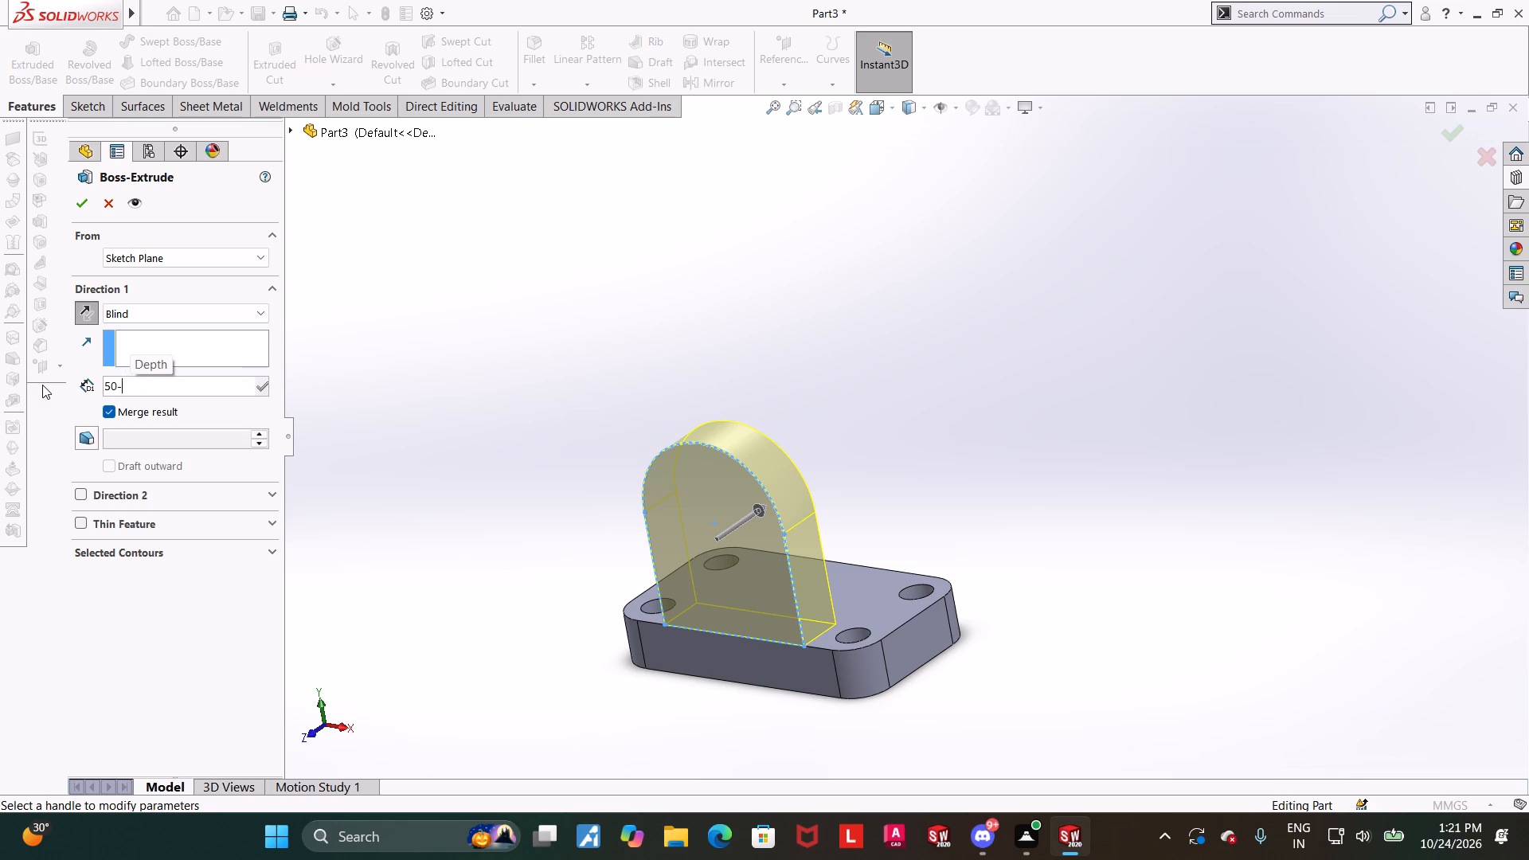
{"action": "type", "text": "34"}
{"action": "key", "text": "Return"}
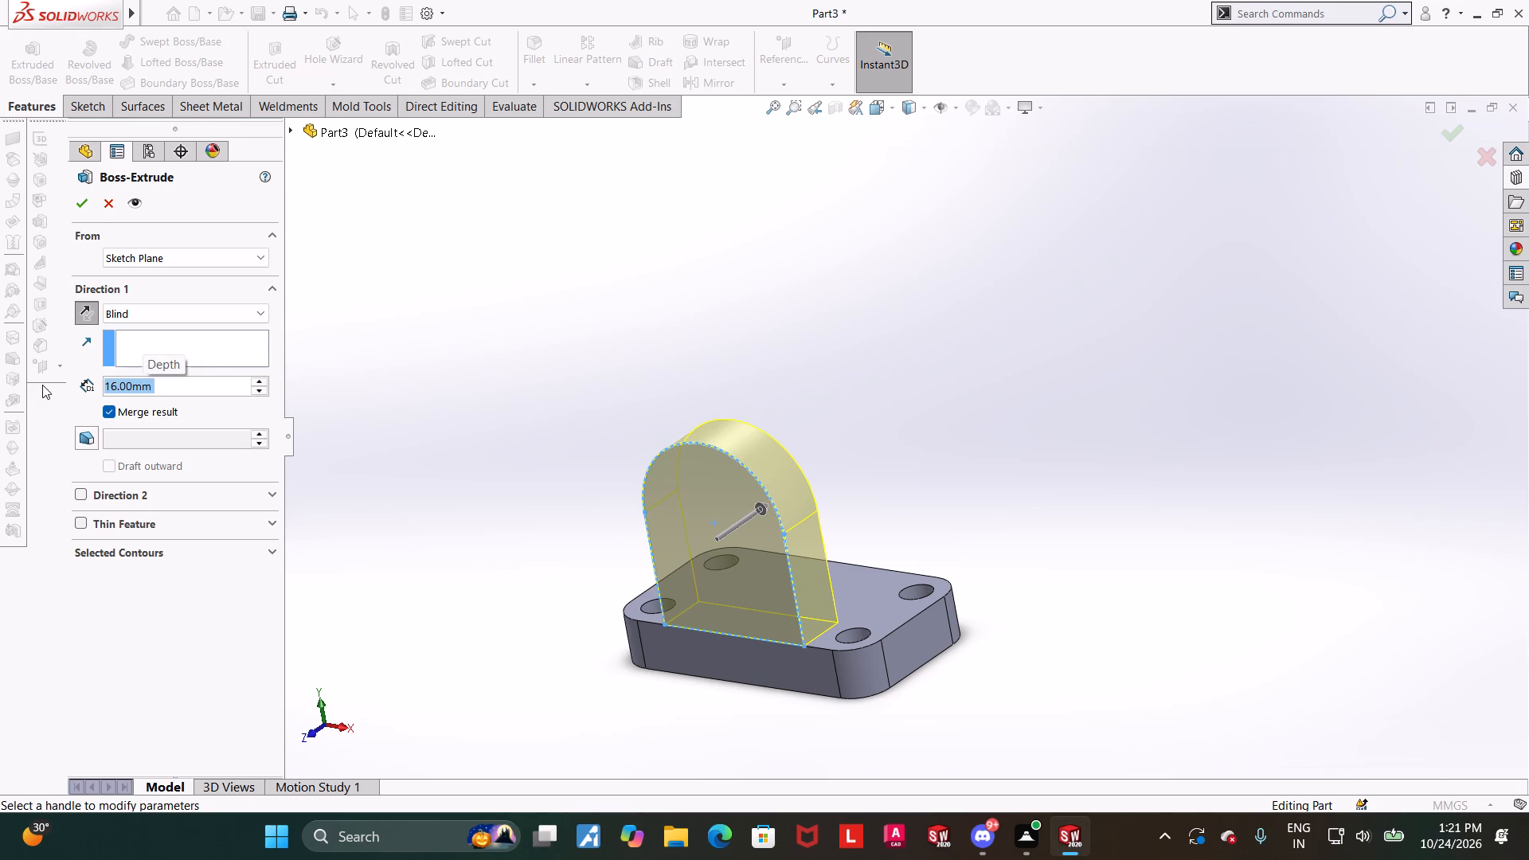
Set the arch extrusion depth to 8 mm and complete the extrusion.
{"action": "key", "text": "8"}
{"action": "key", "text": "Return"}
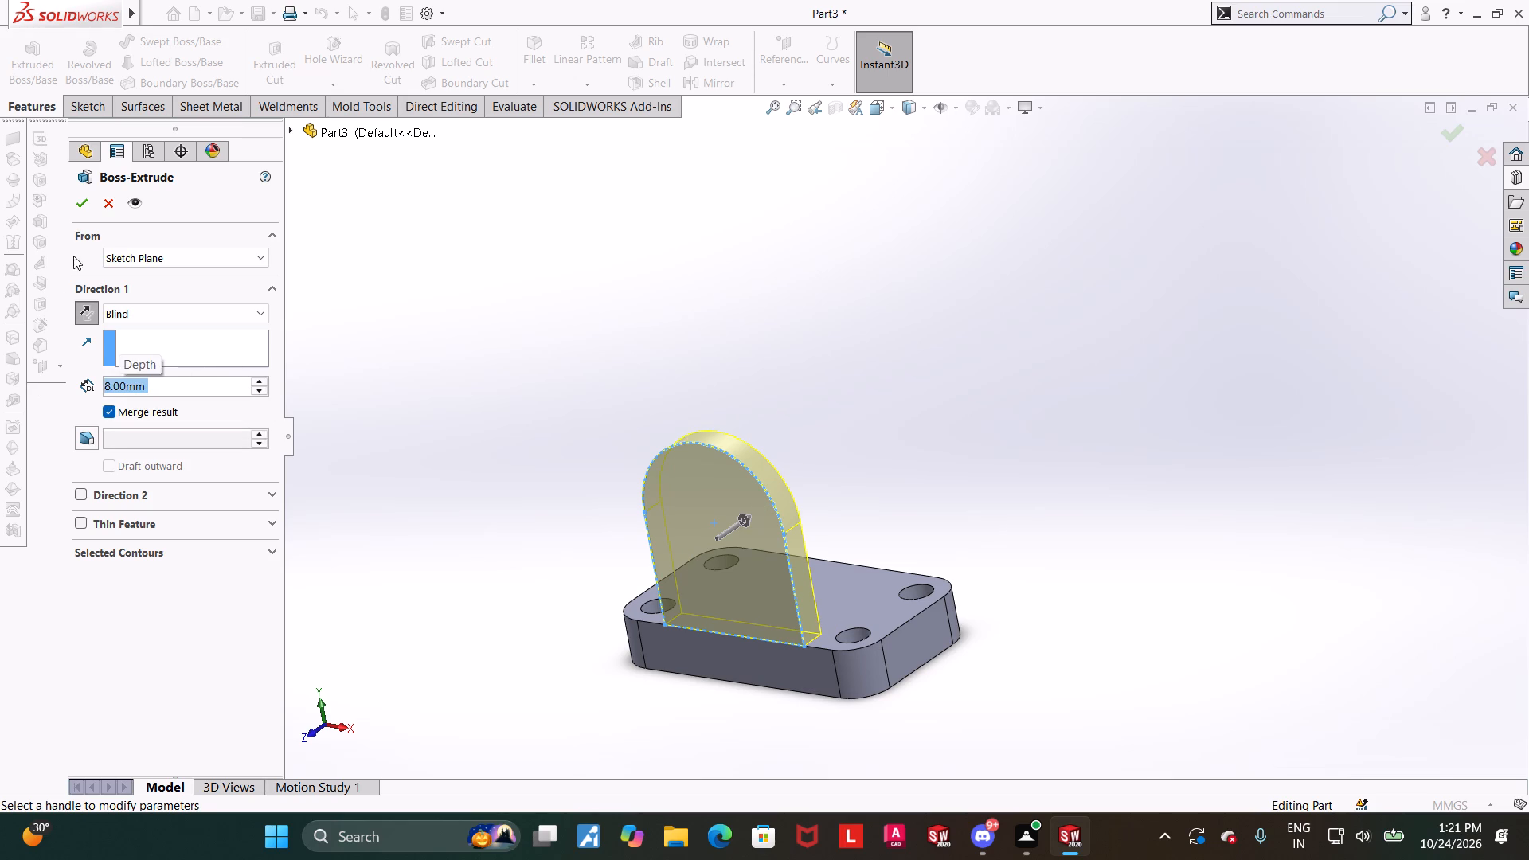
{"action": "left_click", "coordinate": [88, 206]}
{"action": "left_click", "coordinate": [757, 326]}
Mirror the extruded arch lug about the Front Plane onto the opposite side of the base plate.
{"action": "middle_click_drag", "start_coordinate": [973, 393], "coordinate": [952, 433]}
{"action": "scroll", "coordinate": [960, 496], "scroll_direction": "up", "scroll_amount": 1}
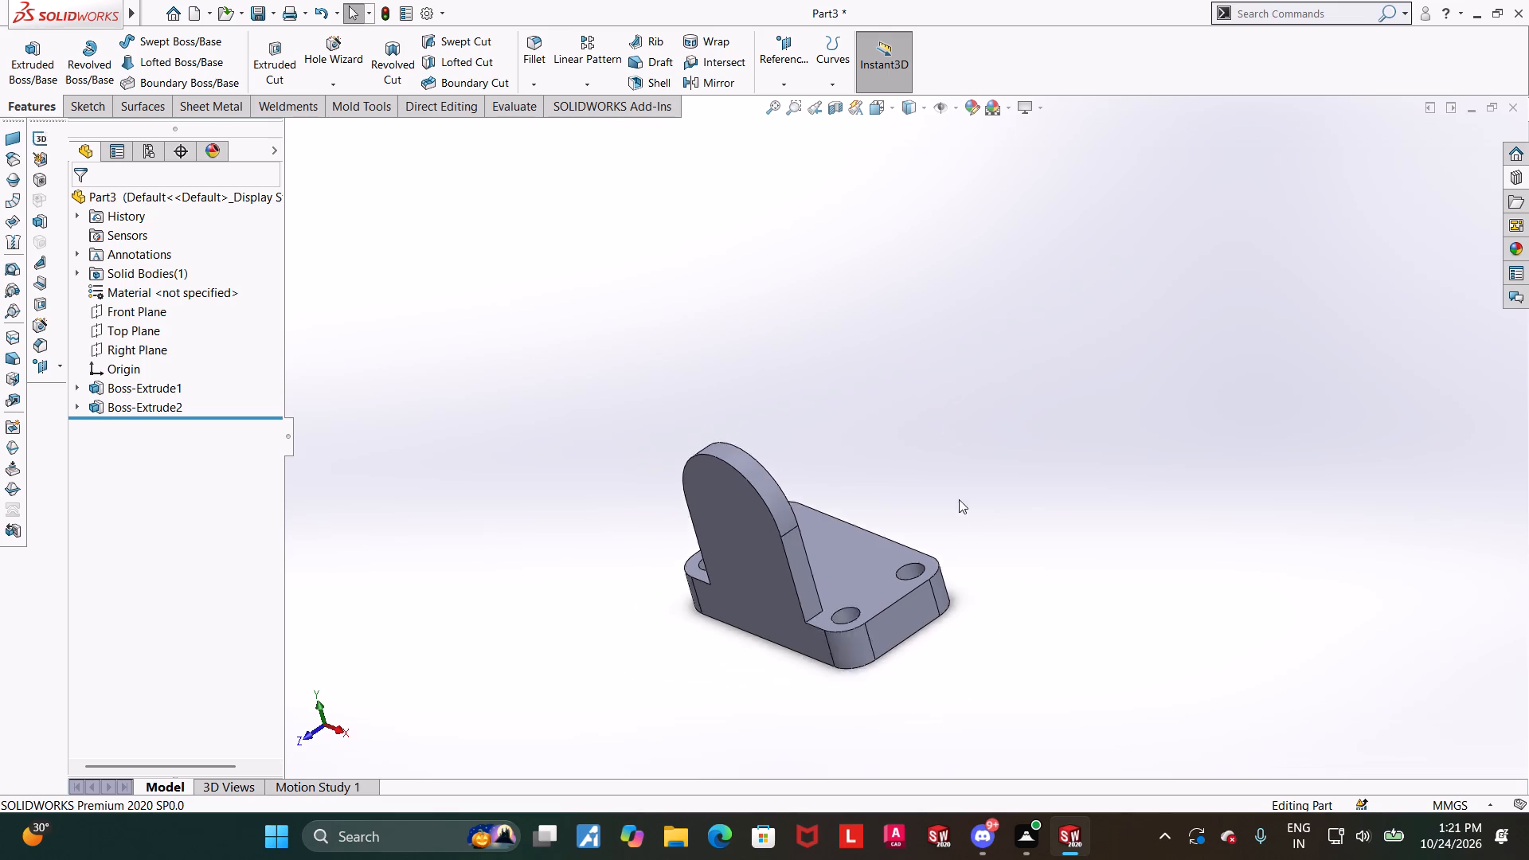
{"action": "scroll", "coordinate": [954, 510], "scroll_direction": "down", "scroll_amount": 4}
{"action": "middle_click_drag", "start_coordinate": [940, 510], "coordinate": [900, 532]}
{"action": "scroll", "coordinate": [904, 532], "scroll_direction": "up", "scroll_amount": 3}
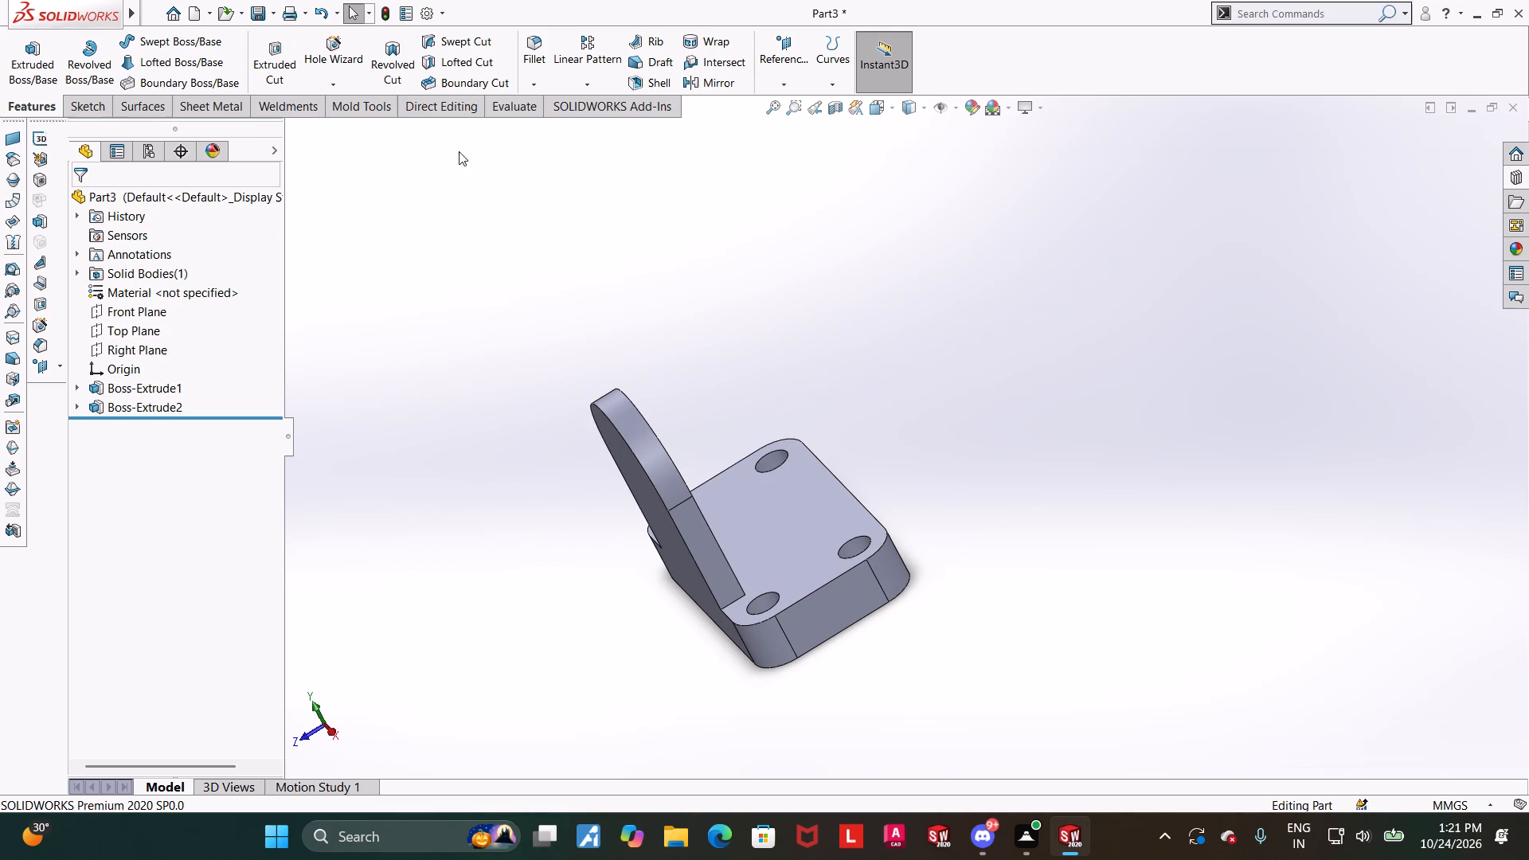
{"action": "left_click", "coordinate": [712, 77]}
{"action": "left_click", "coordinate": [292, 133]}
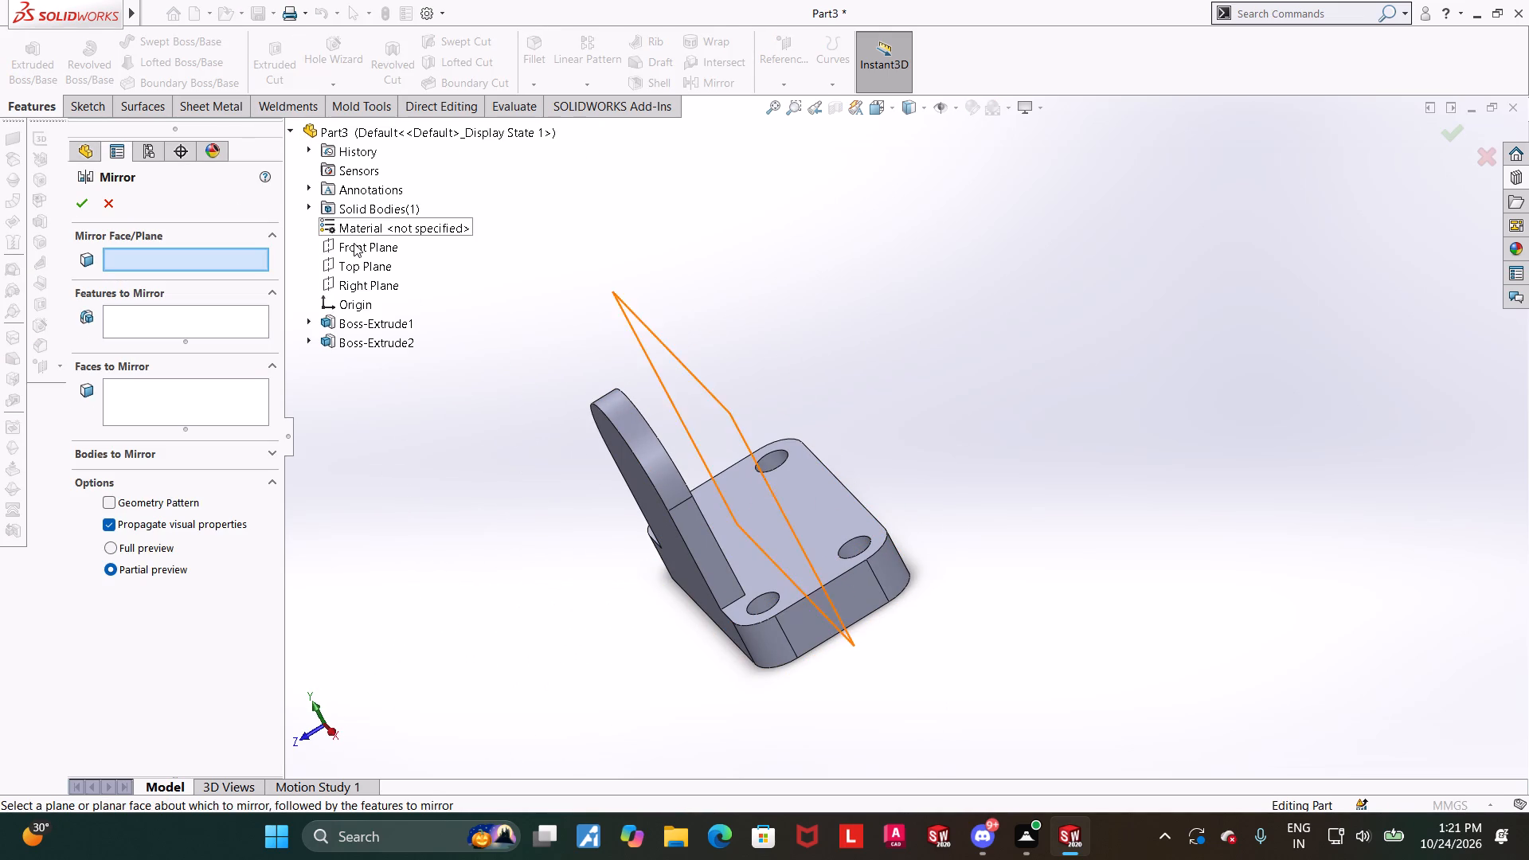
{"action": "left_click", "coordinate": [359, 242]}
{"action": "left_click", "coordinate": [346, 345]}
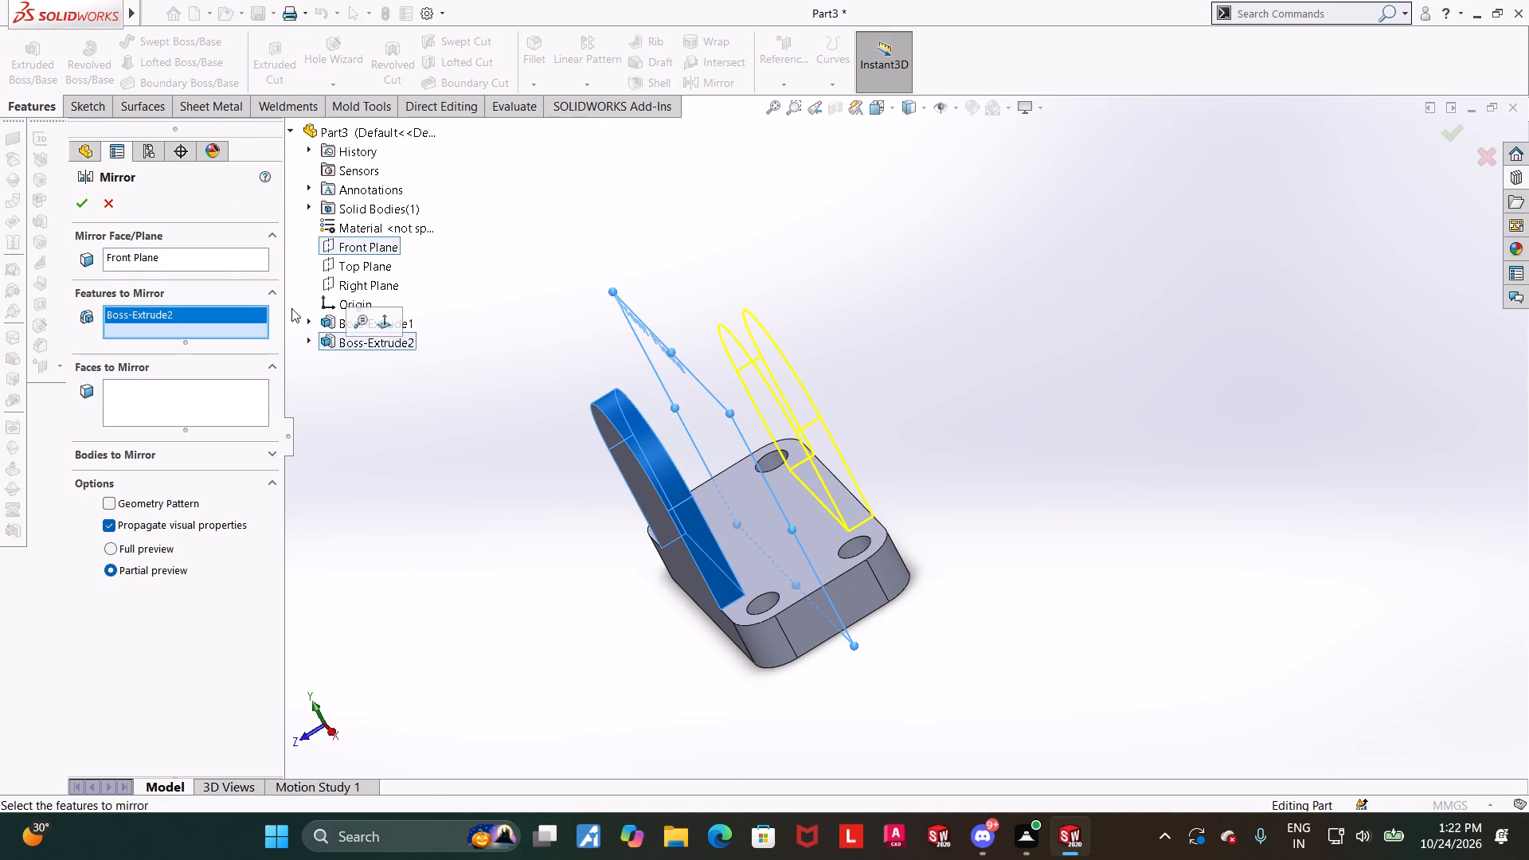
{"action": "left_click", "coordinate": [94, 198]}
{"action": "left_click", "coordinate": [88, 201]}
{"action": "left_click", "coordinate": [768, 377]}
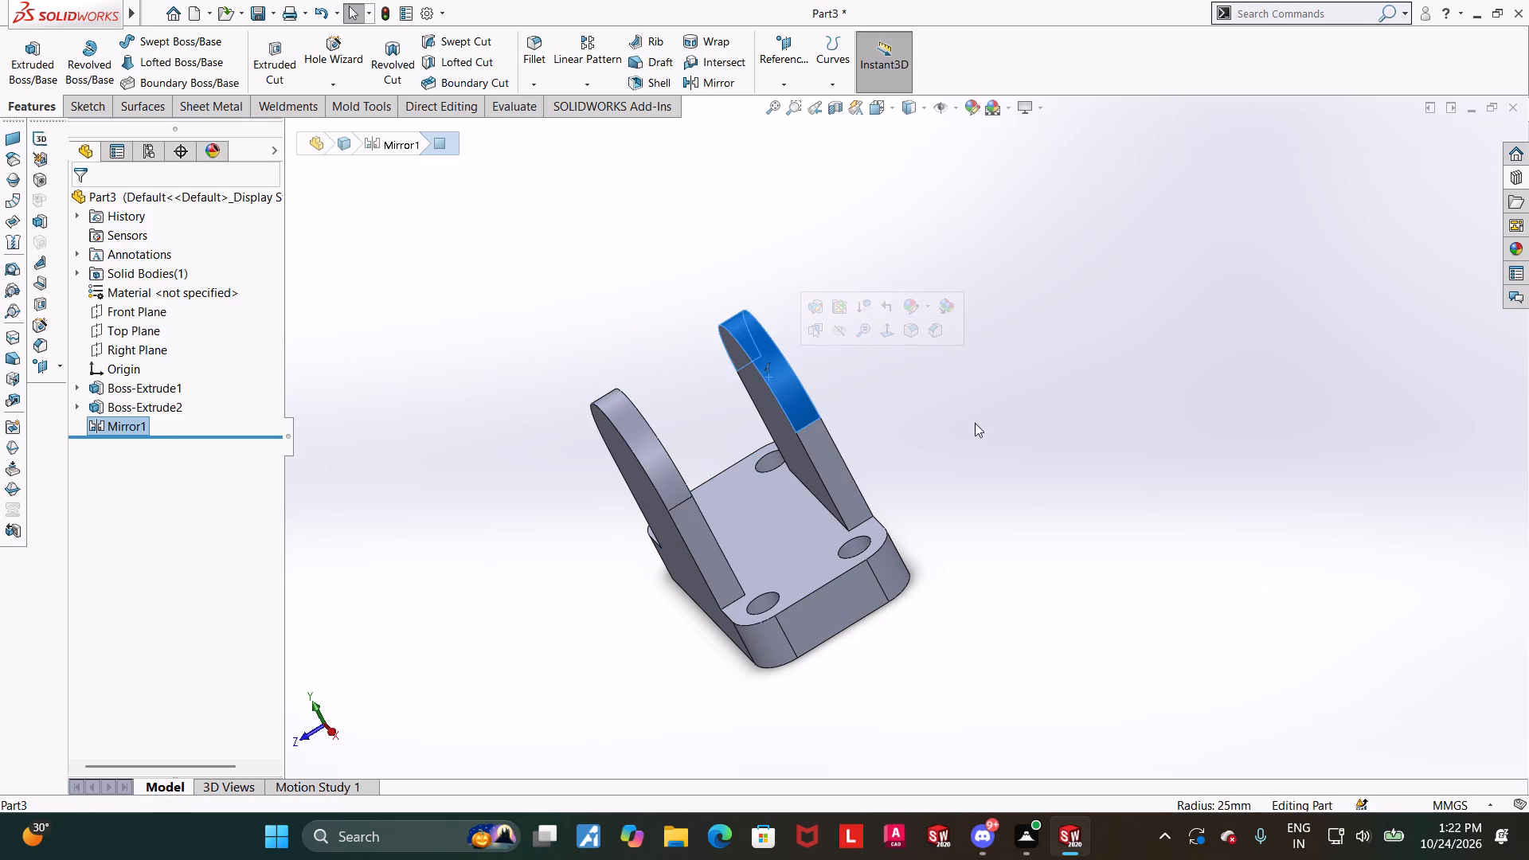
{"action": "left_click", "coordinate": [972, 423]}
Start a new sketch on the outer face of the front arch lug and view it face-on.
{"action": "middle_click_drag", "start_coordinate": [913, 436], "coordinate": [984, 358]}
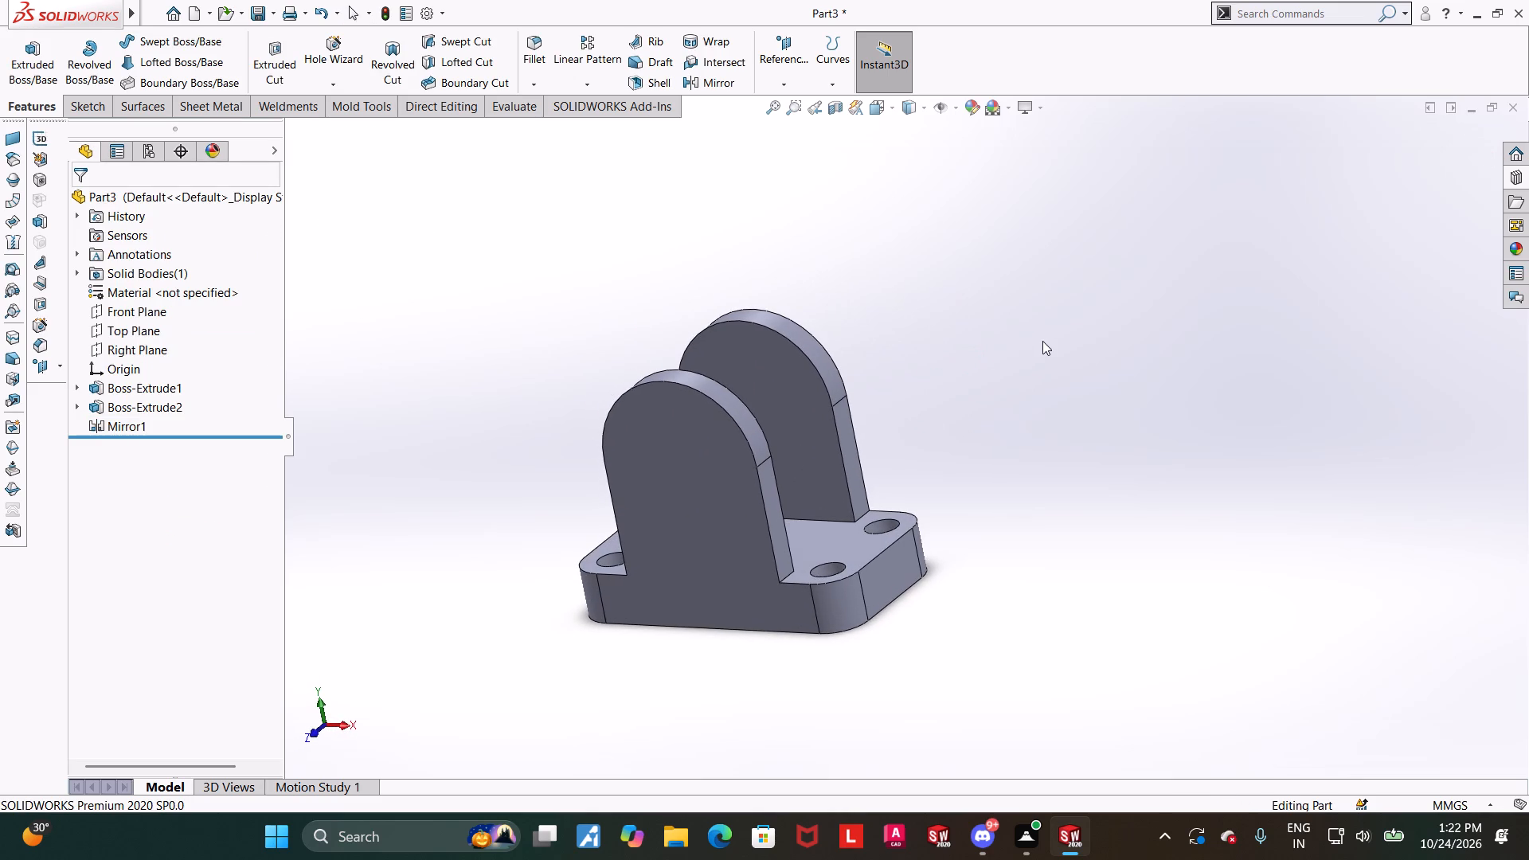
{"action": "middle_click_drag", "start_coordinate": [999, 371], "coordinate": [1034, 308]}
{"action": "left_click", "coordinate": [748, 471]}
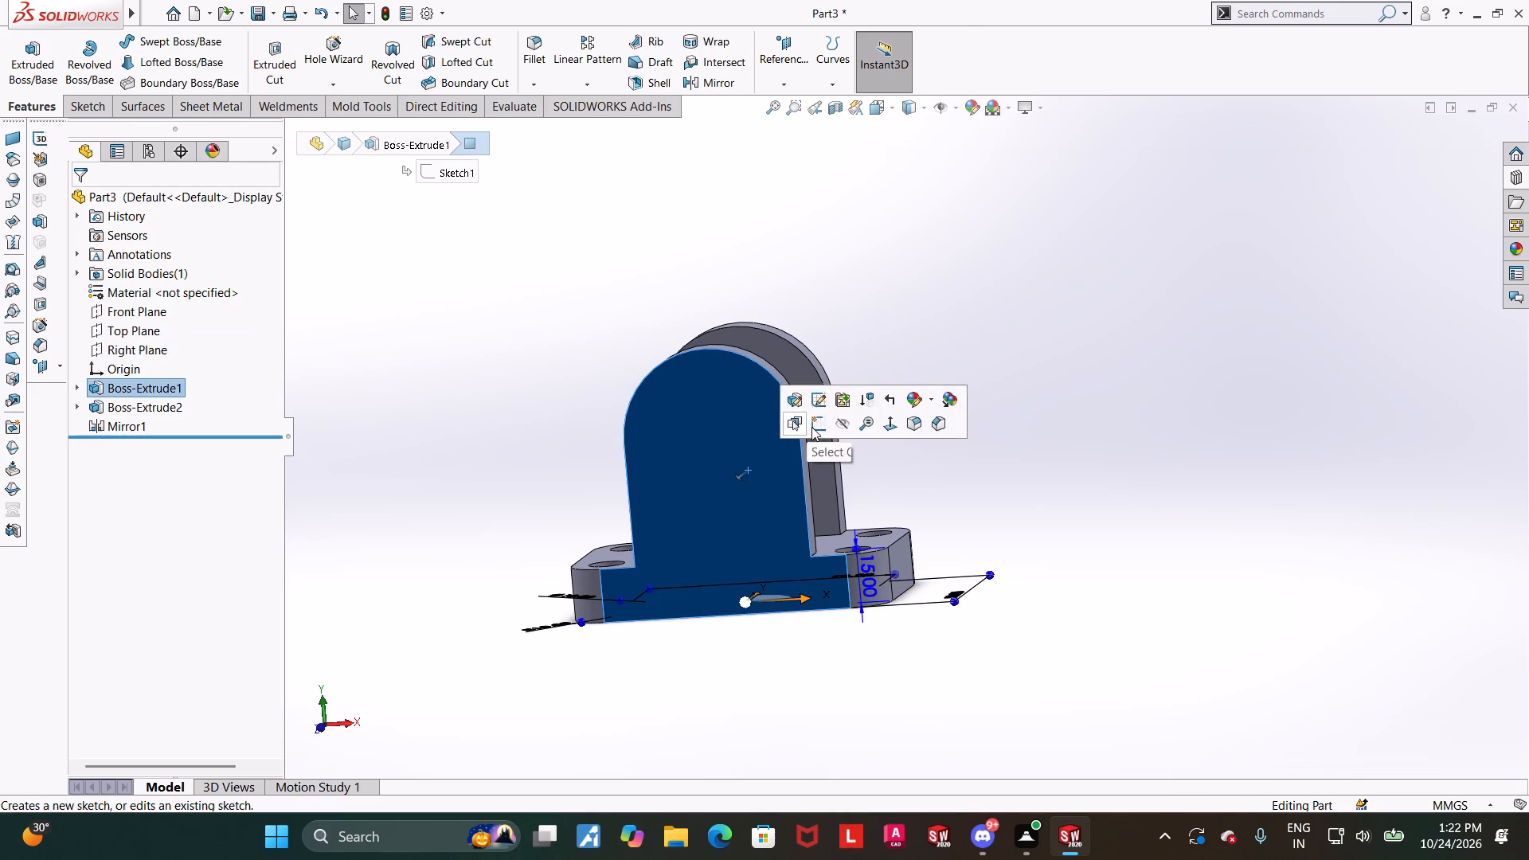
{"action": "left_click", "coordinate": [821, 425]}
{"action": "left_click", "coordinate": [107, 440]}
{"action": "left_click", "coordinate": [146, 422]}
{"action": "scroll", "coordinate": [953, 411], "scroll_direction": "up", "scroll_amount": 4}
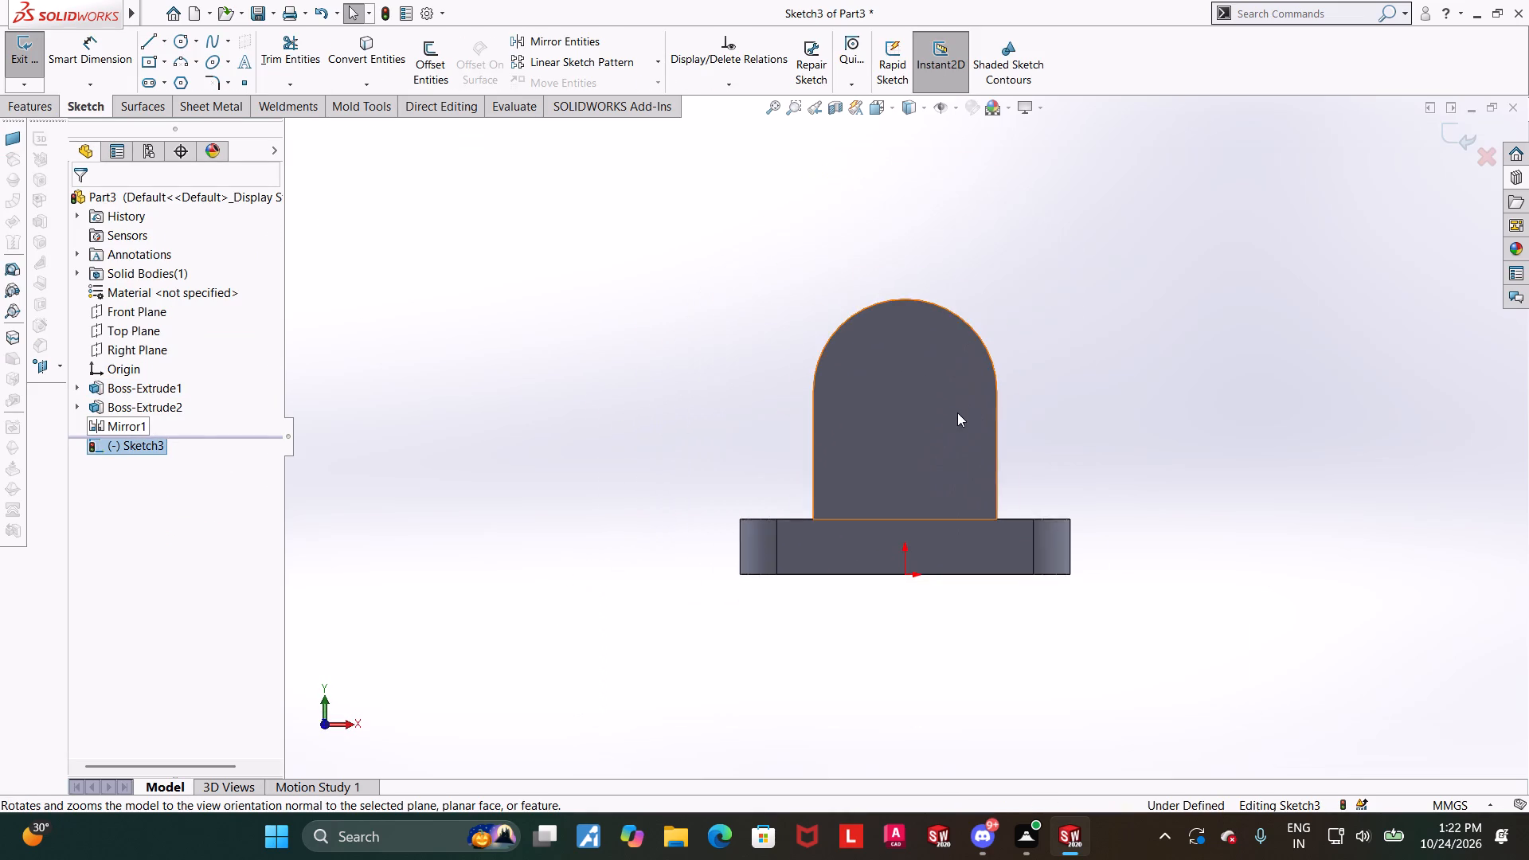
{"action": "scroll", "coordinate": [1027, 413], "scroll_direction": "down", "scroll_amount": 3}
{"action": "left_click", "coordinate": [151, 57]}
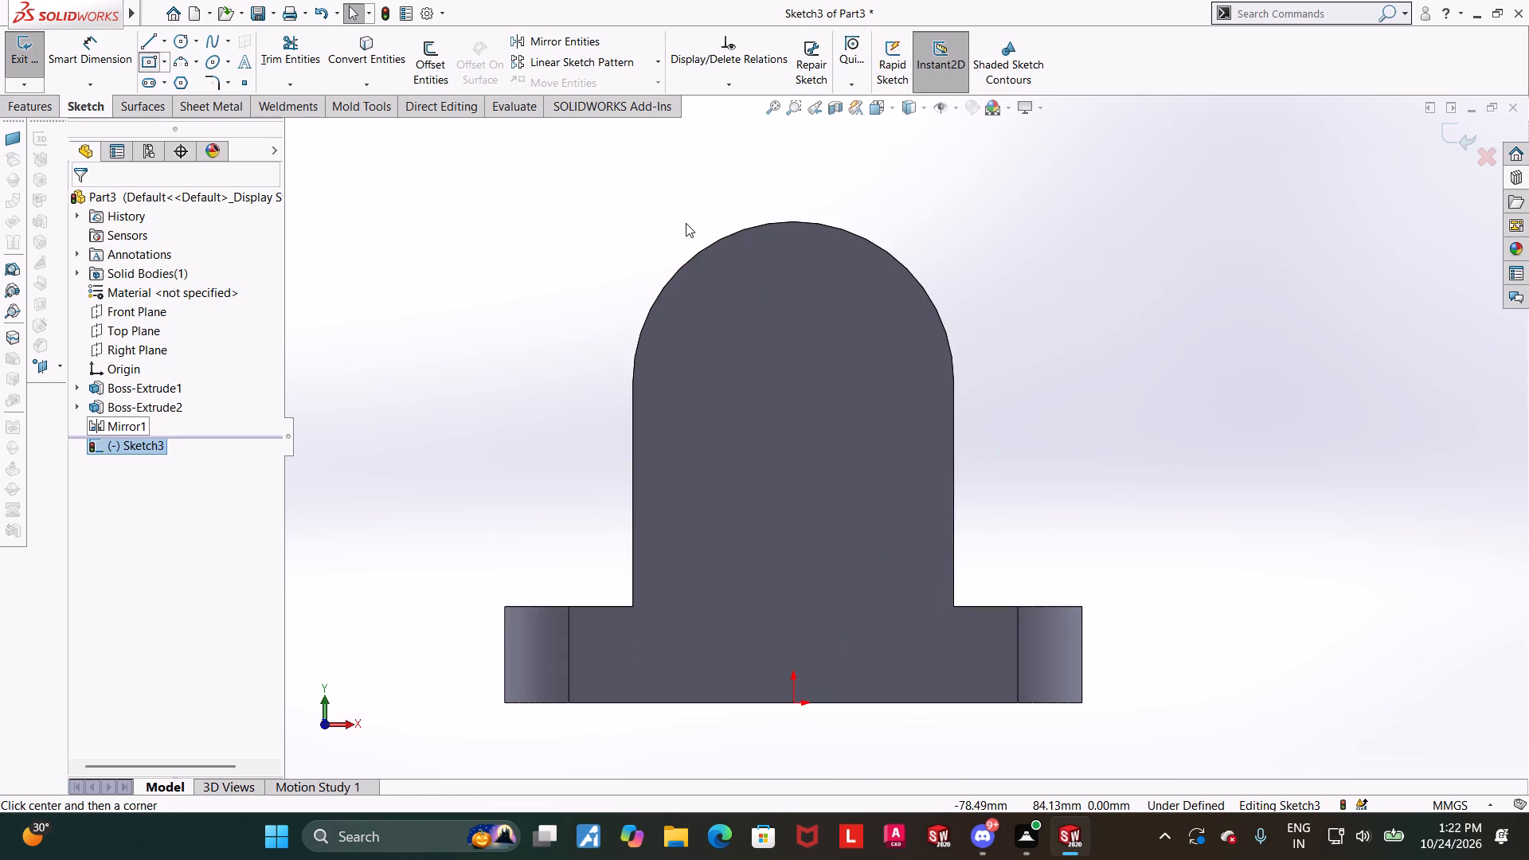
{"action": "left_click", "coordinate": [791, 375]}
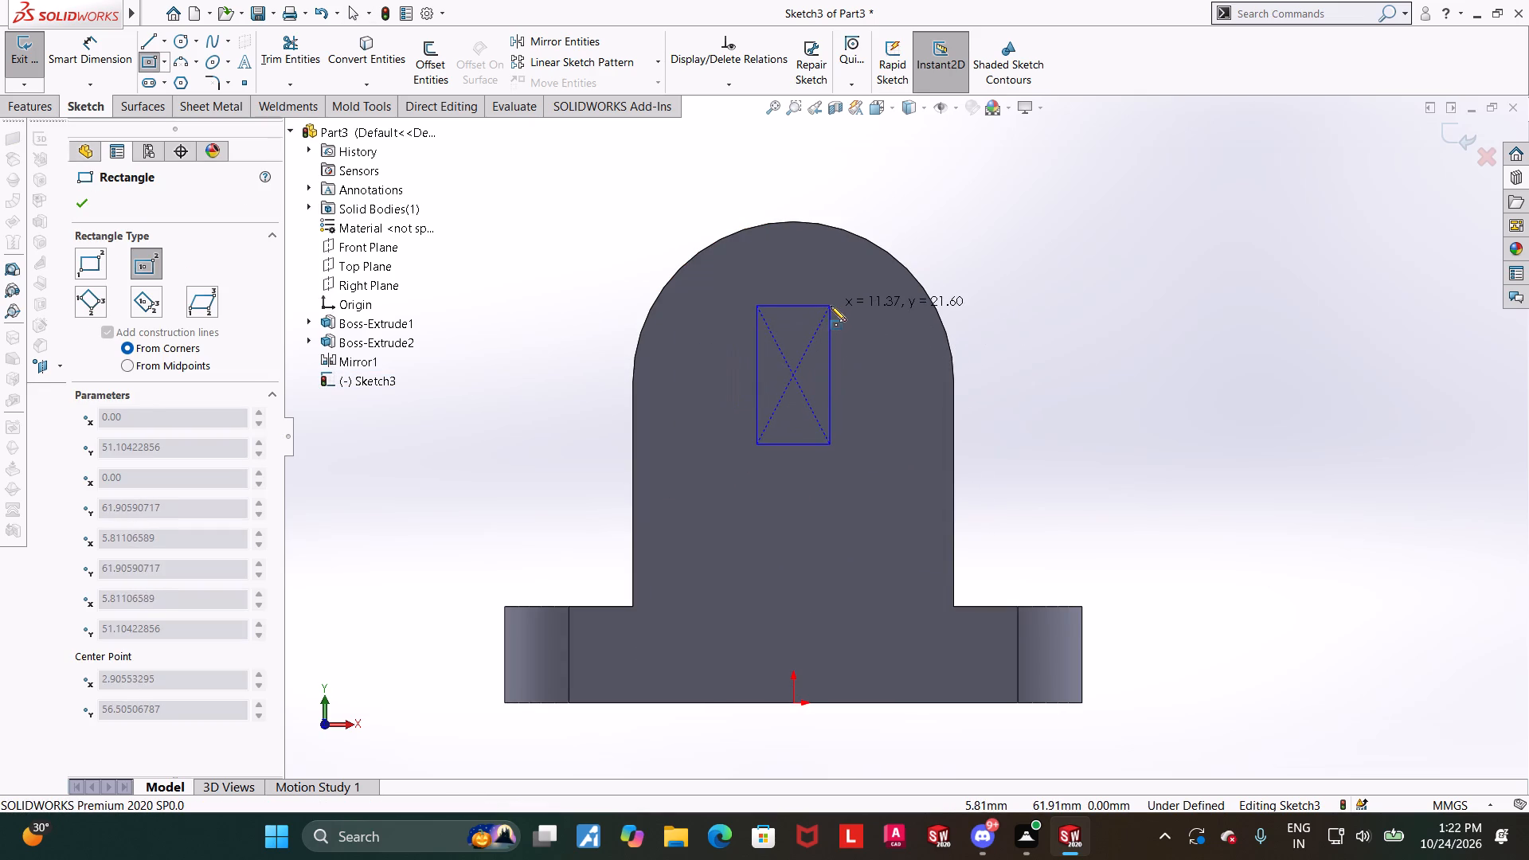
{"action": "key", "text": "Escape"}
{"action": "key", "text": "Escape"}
Sketch a closed four-line diamond with sides of about 19 to 21 mm in the upper part of the arch face.
{"action": "left_click", "coordinate": [149, 43]}
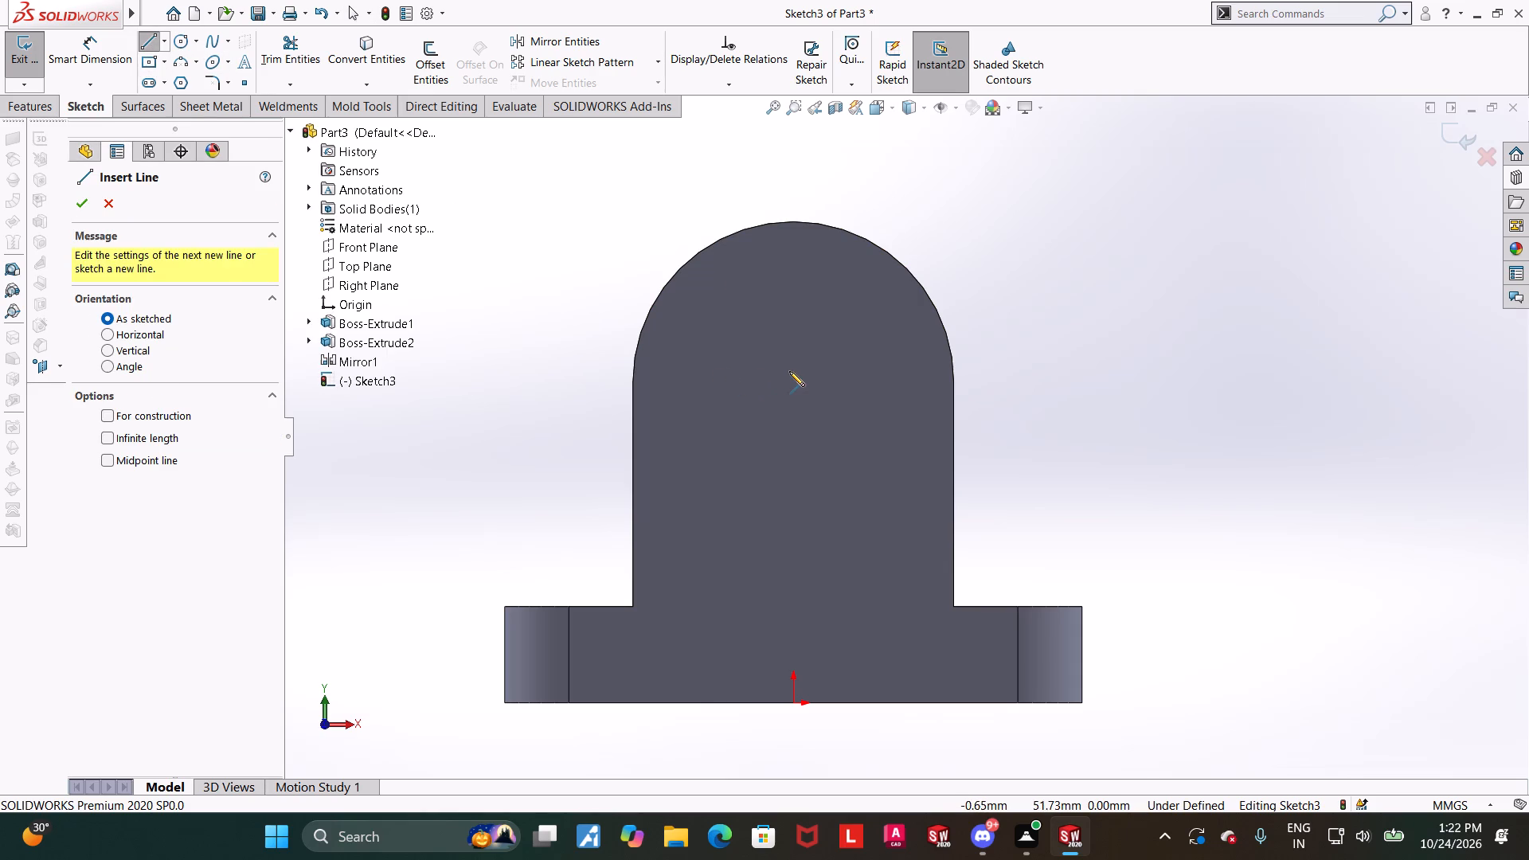
{"action": "left_click", "coordinate": [717, 371]}
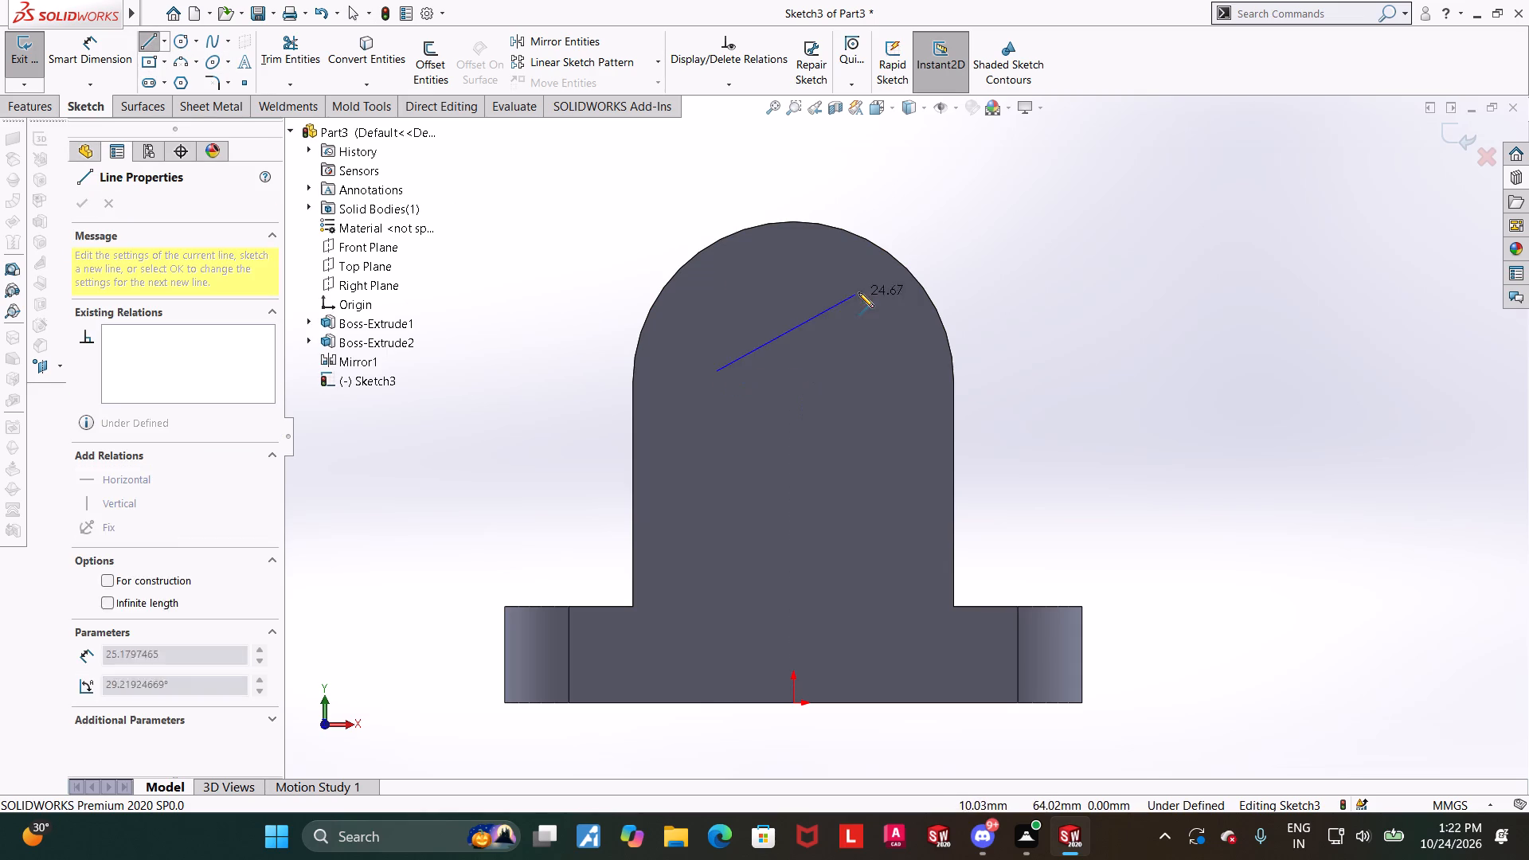
{"action": "left_click", "coordinate": [794, 273]}
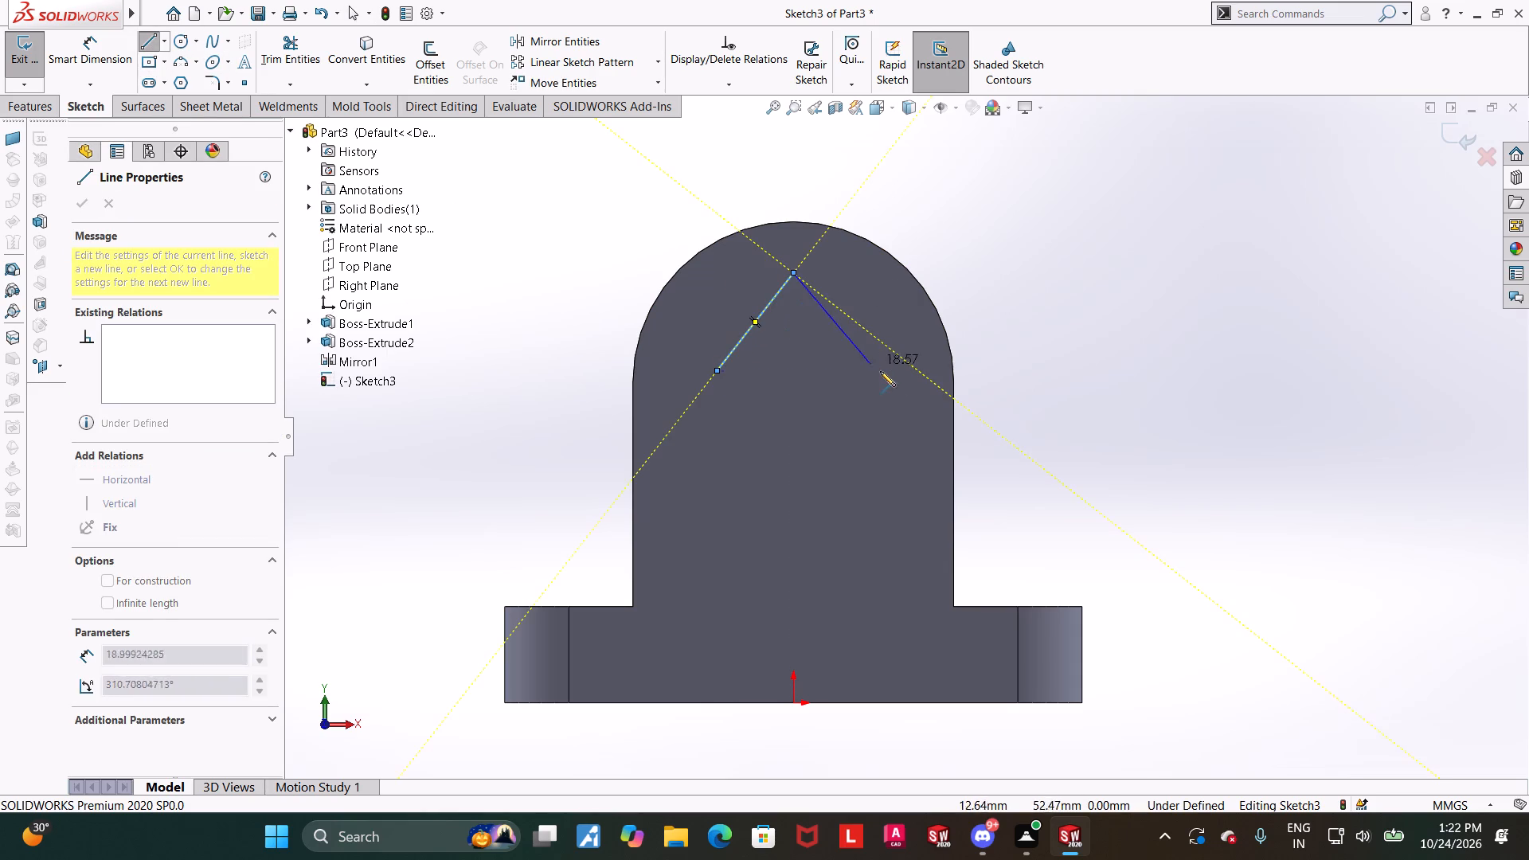
{"action": "left_click", "coordinate": [890, 370]}
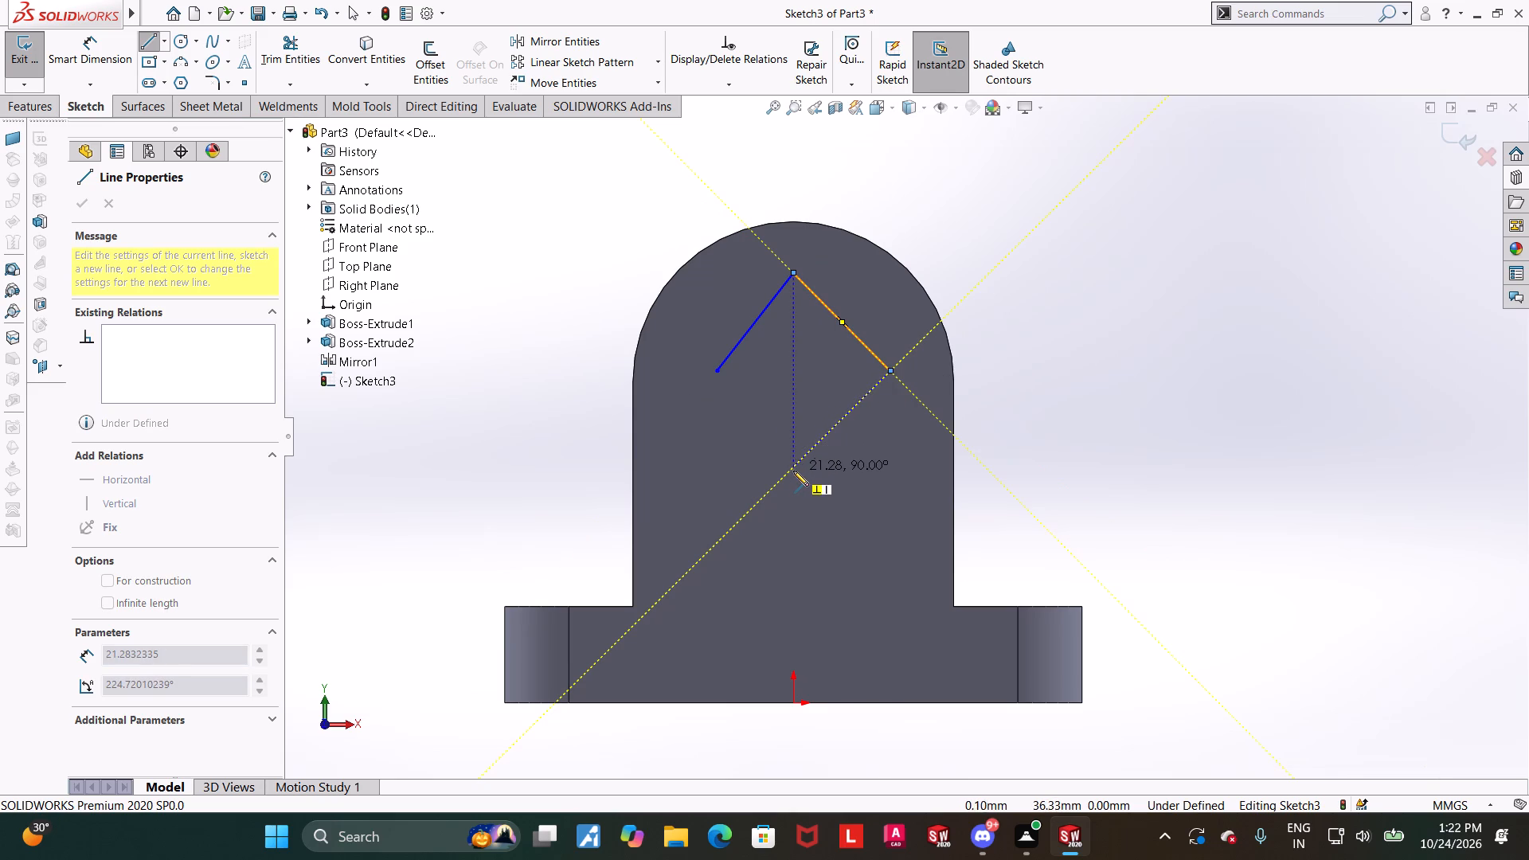
{"action": "left_click", "coordinate": [789, 469]}
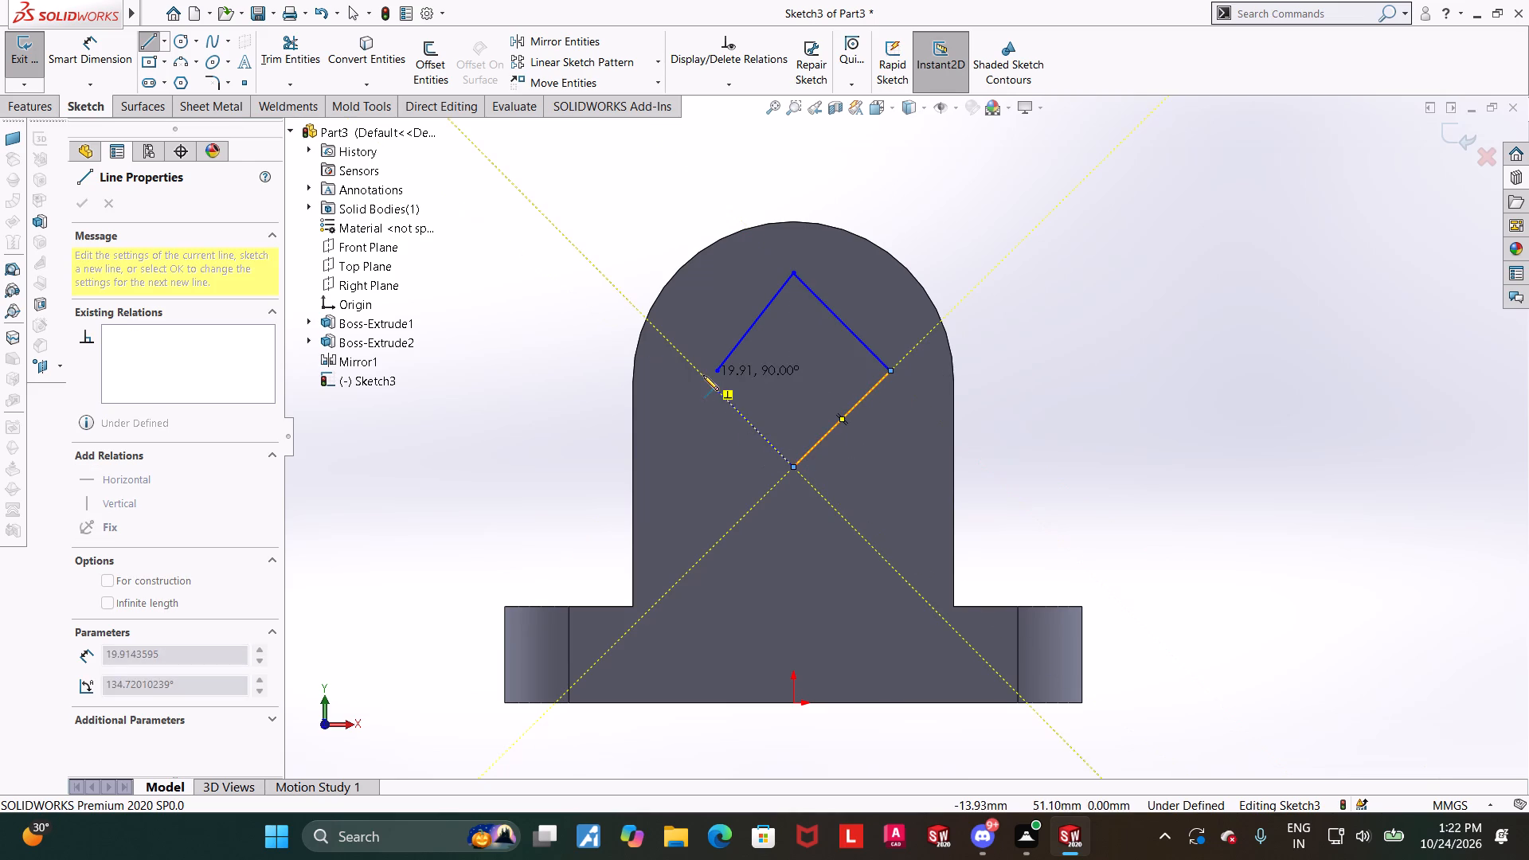
{"action": "left_click", "coordinate": [717, 372]}
{"action": "key", "text": "Escape"}
{"action": "key", "text": "Escape"}
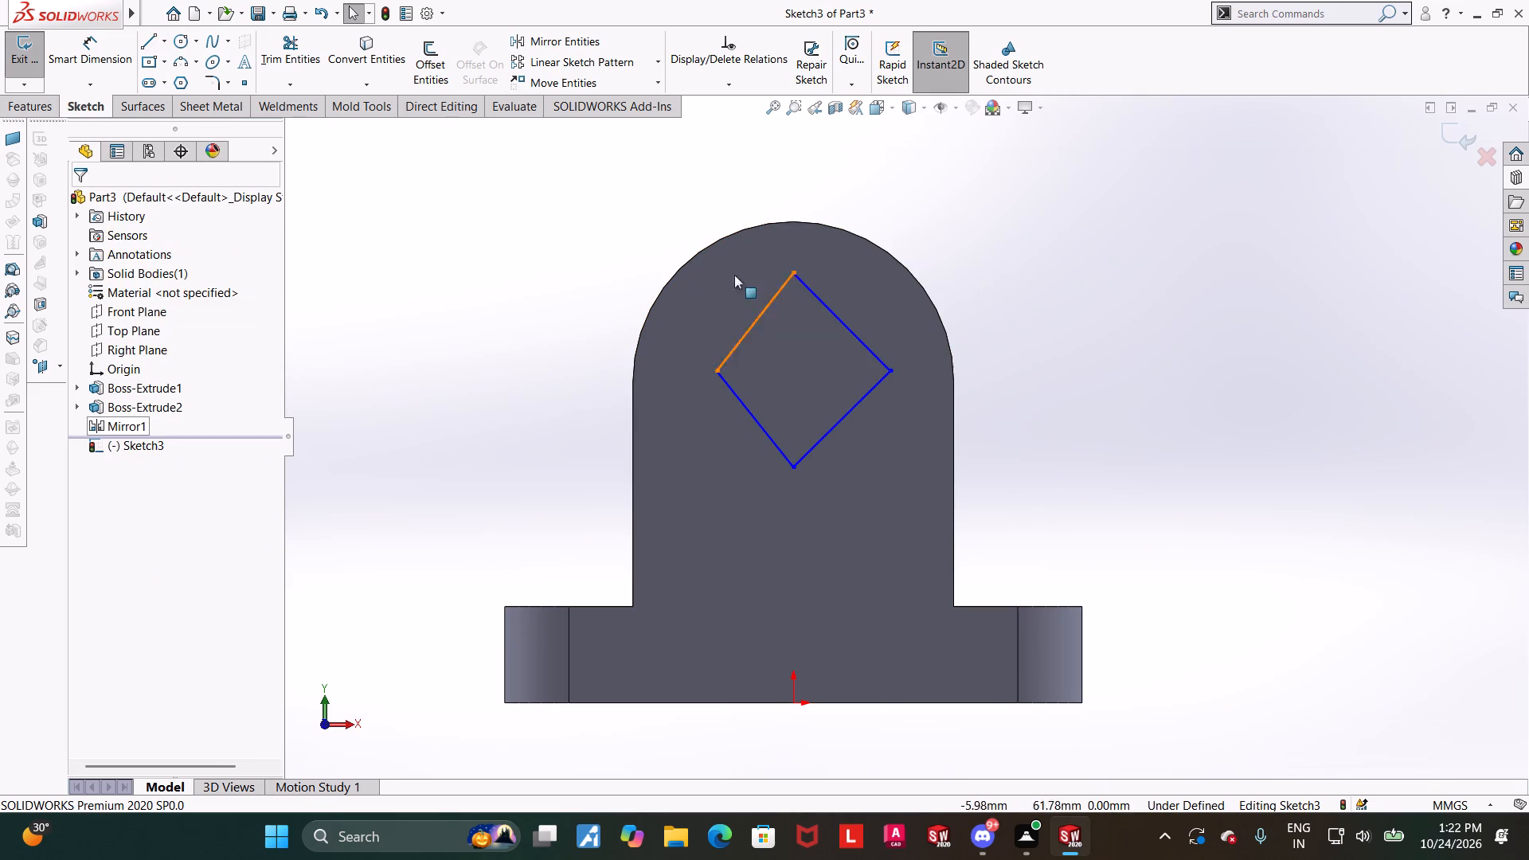
Draw a vertical centerline about 17 mm long from the diamond's top vertex down into its interior.
{"action": "left_click", "coordinate": [163, 40]}
{"action": "left_click", "coordinate": [180, 84]}
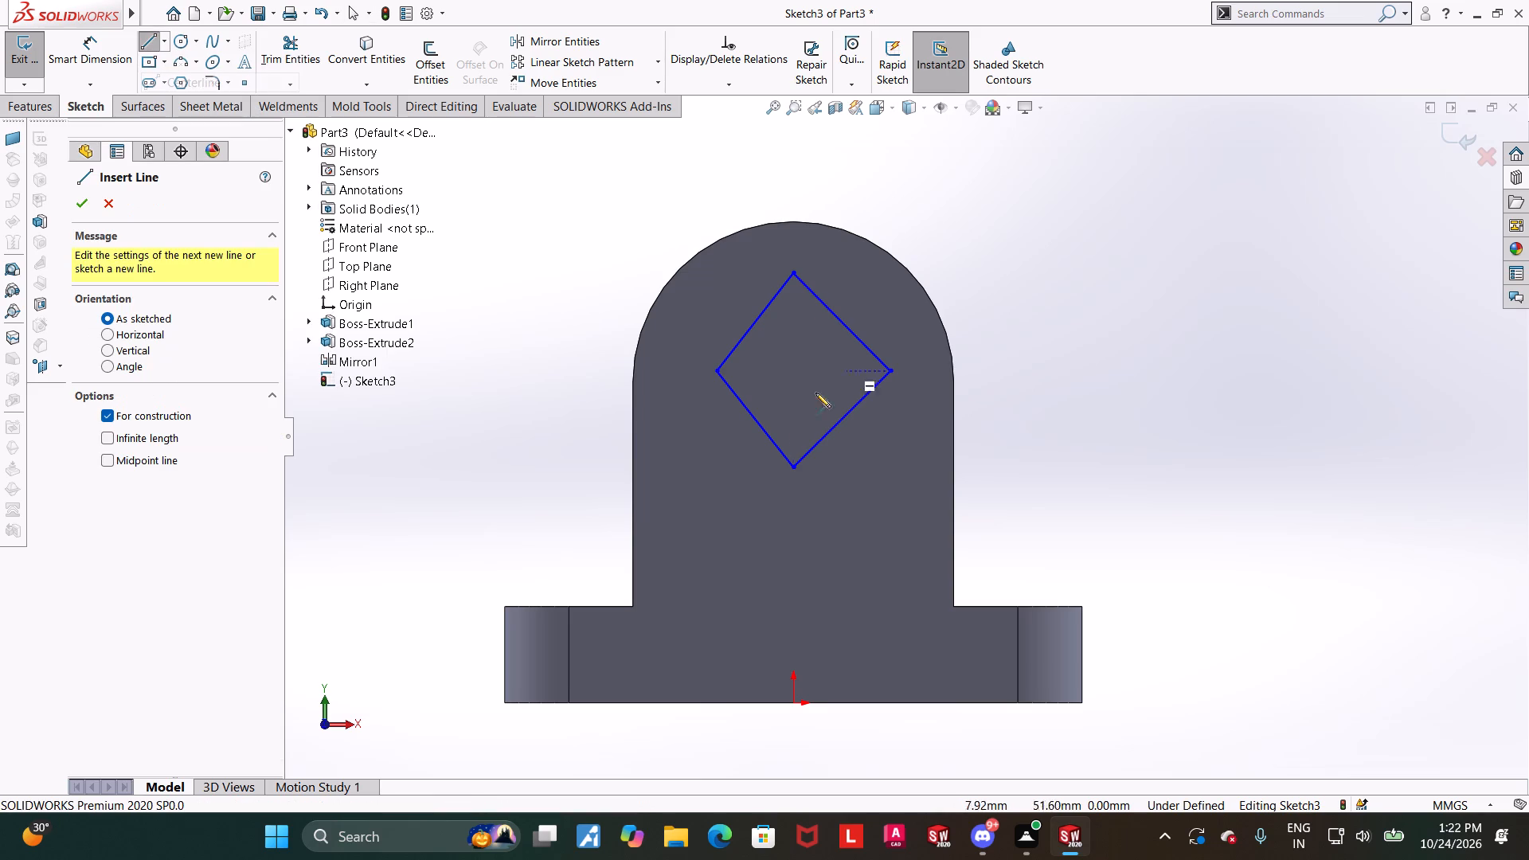
{"action": "left_click", "coordinate": [796, 269]}
{"action": "left_click", "coordinate": [792, 380]}
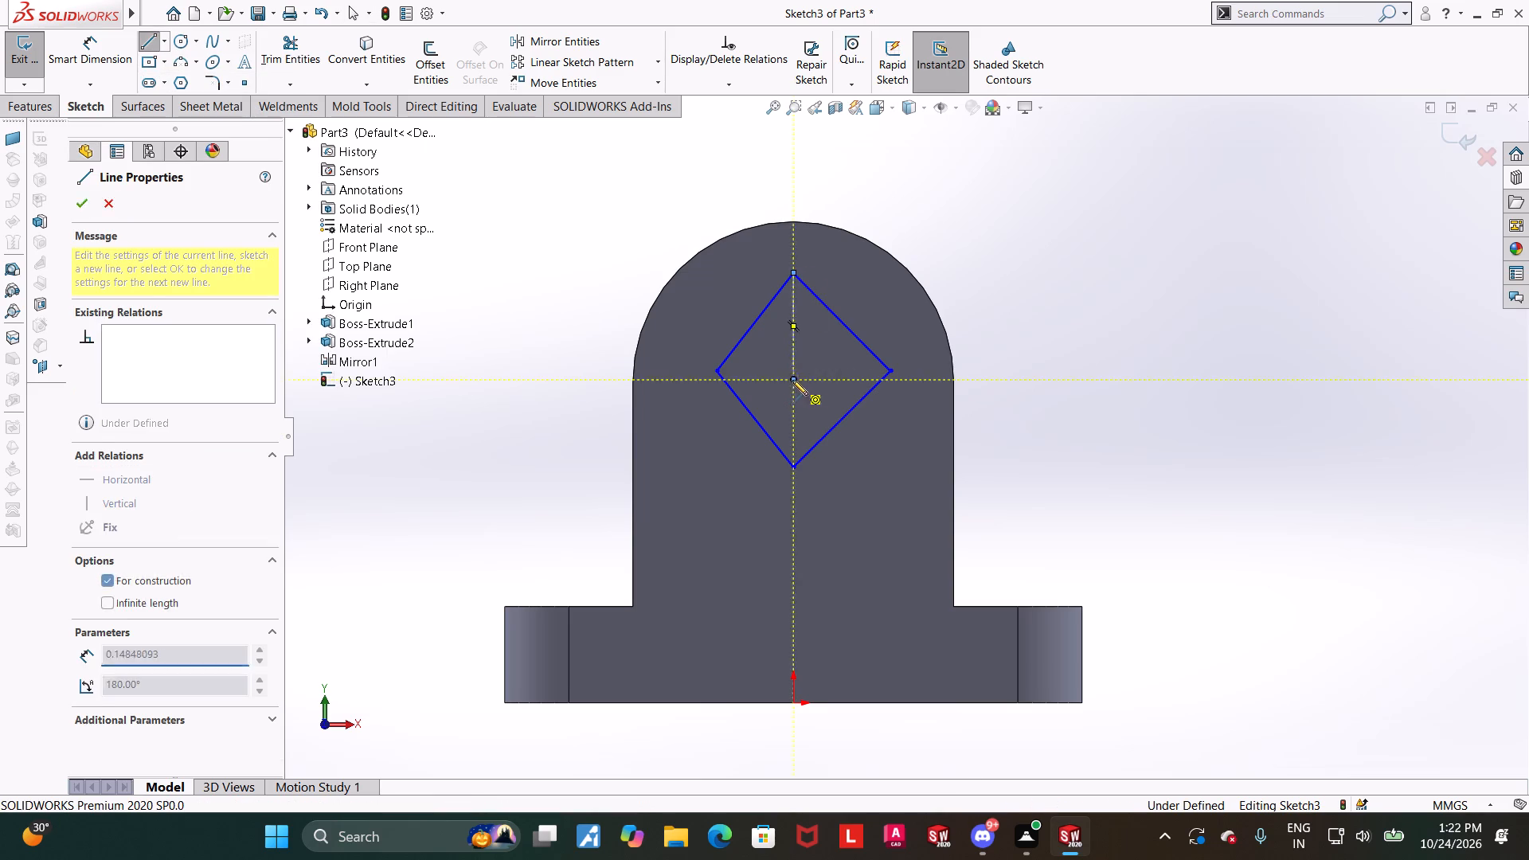
{"action": "key", "text": "Escape"}
{"action": "key", "text": "Escape"}
Apply a Vertical relation between the centerline's lower endpoint and the origin.
{"action": "left_click", "coordinate": [792, 365]}
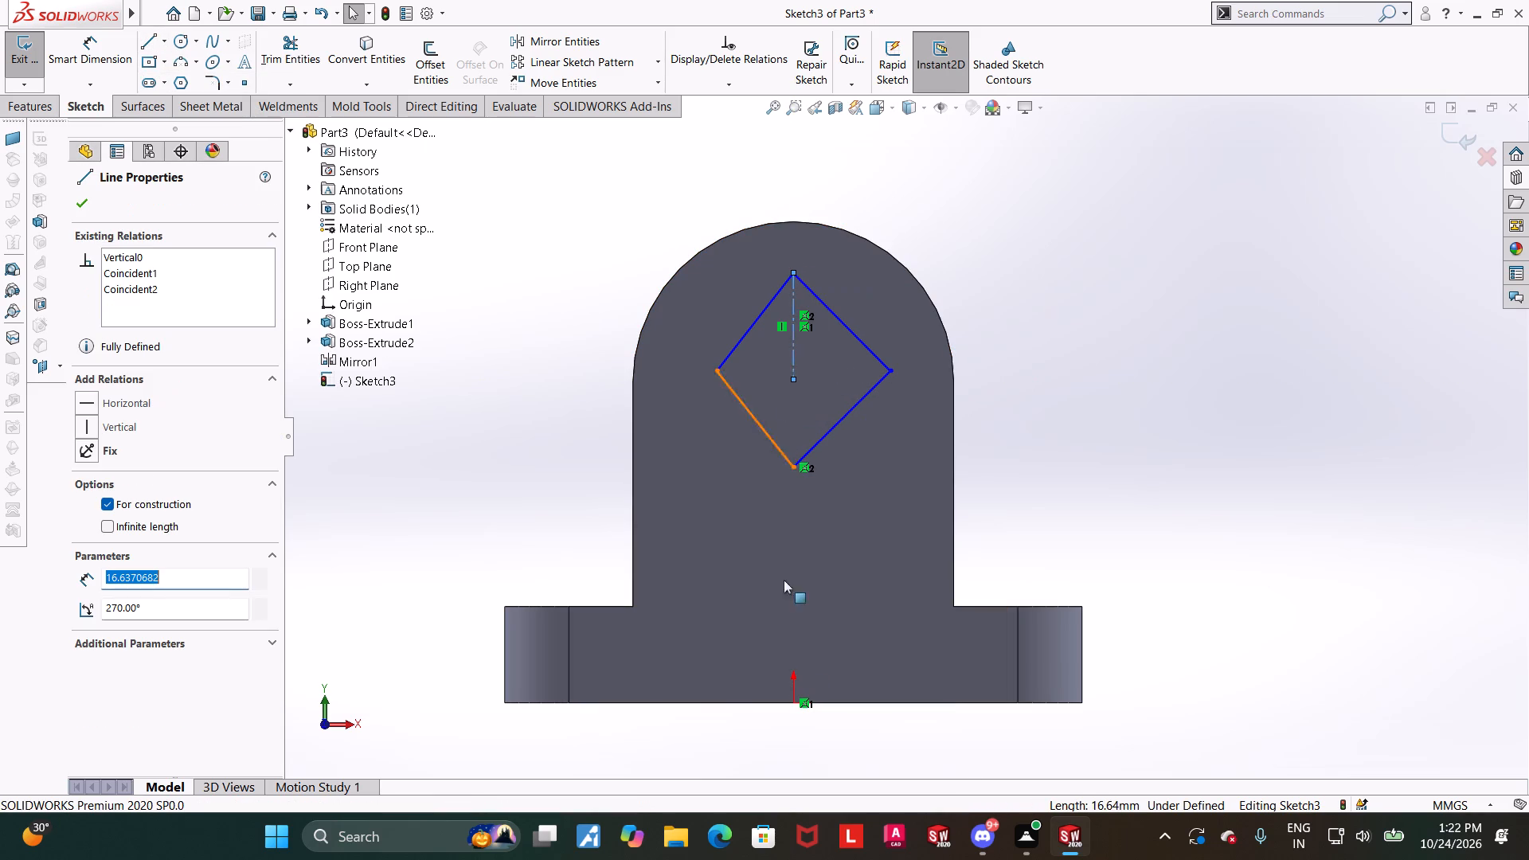
{"action": "left_click", "coordinate": [792, 698], "text": "ctrl"}
{"action": "left_click", "coordinate": [823, 779]}
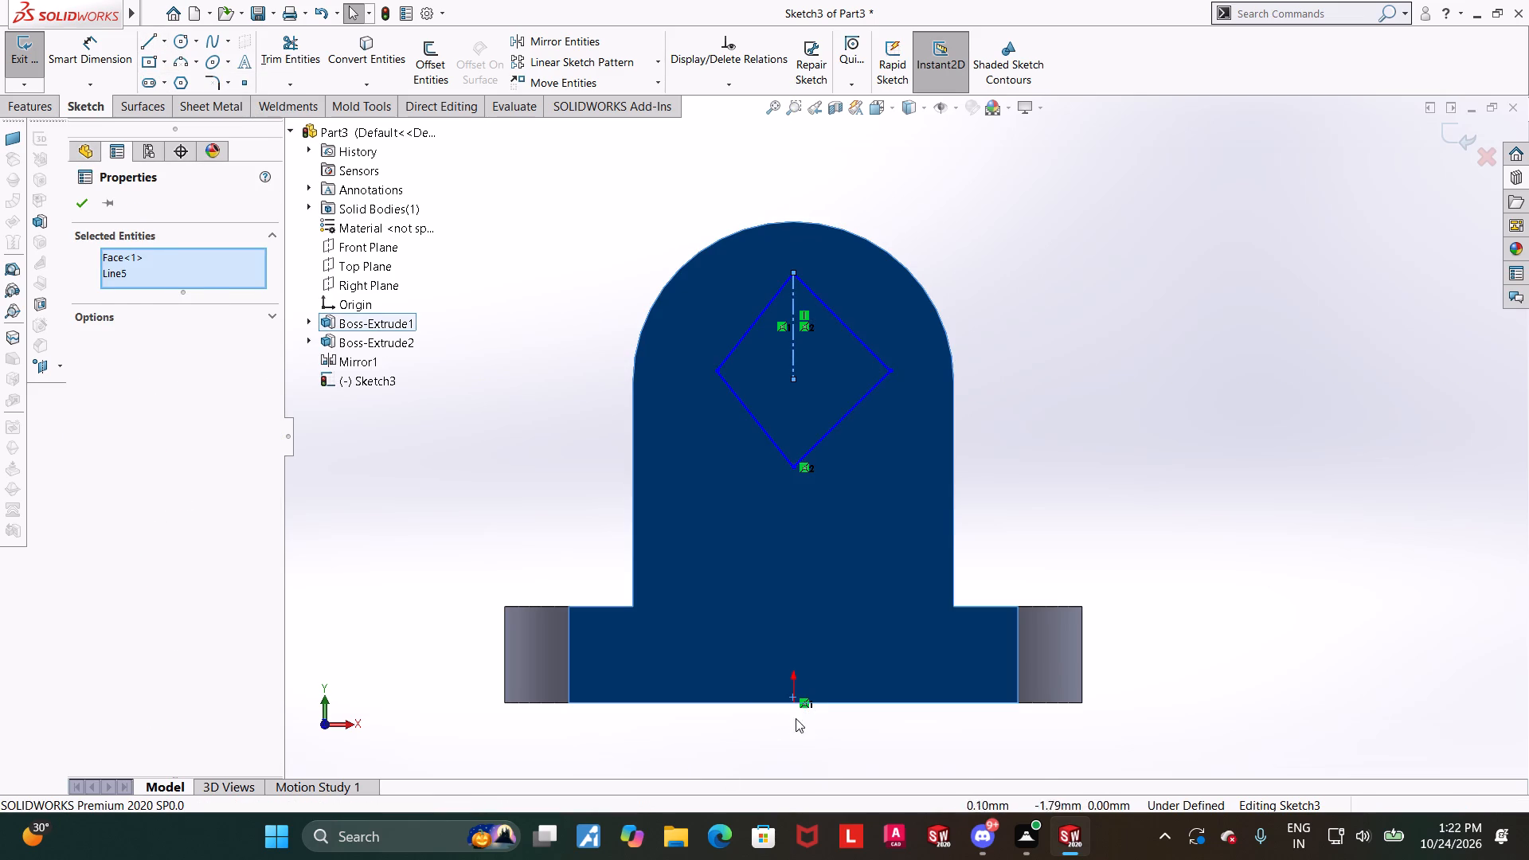
{"action": "left_click", "coordinate": [795, 717]}
{"action": "left_click", "coordinate": [794, 706]}
{"action": "left_click", "coordinate": [796, 376], "text": "ctrl"}
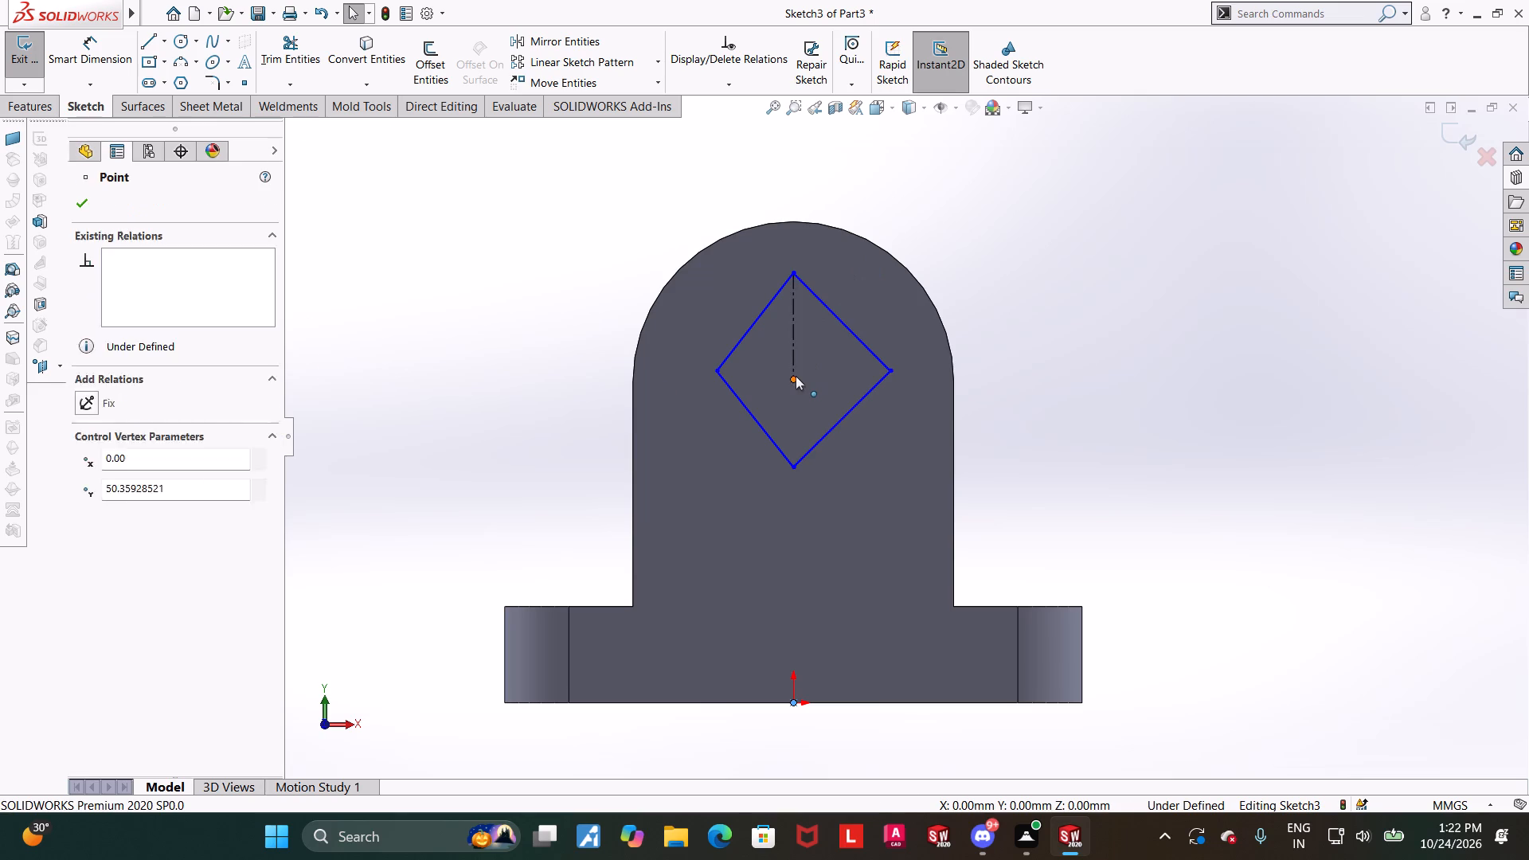
{"action": "left_click", "coordinate": [85, 510]}
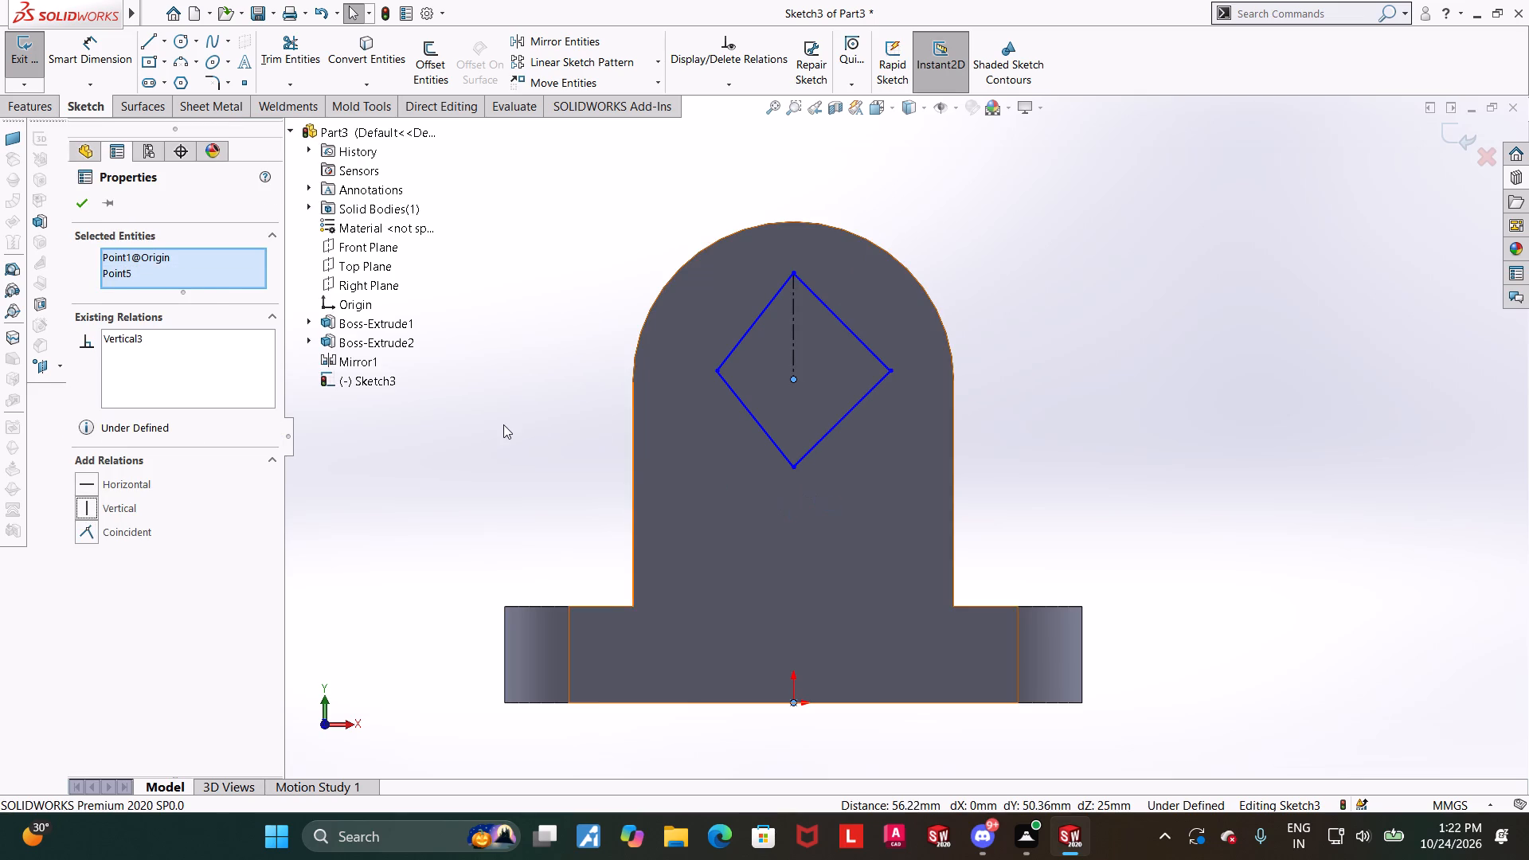
{"action": "left_click", "coordinate": [503, 424]}
Make the diamond's two upper sides symmetric about the vertical centerline.
{"action": "left_click", "coordinate": [726, 354]}
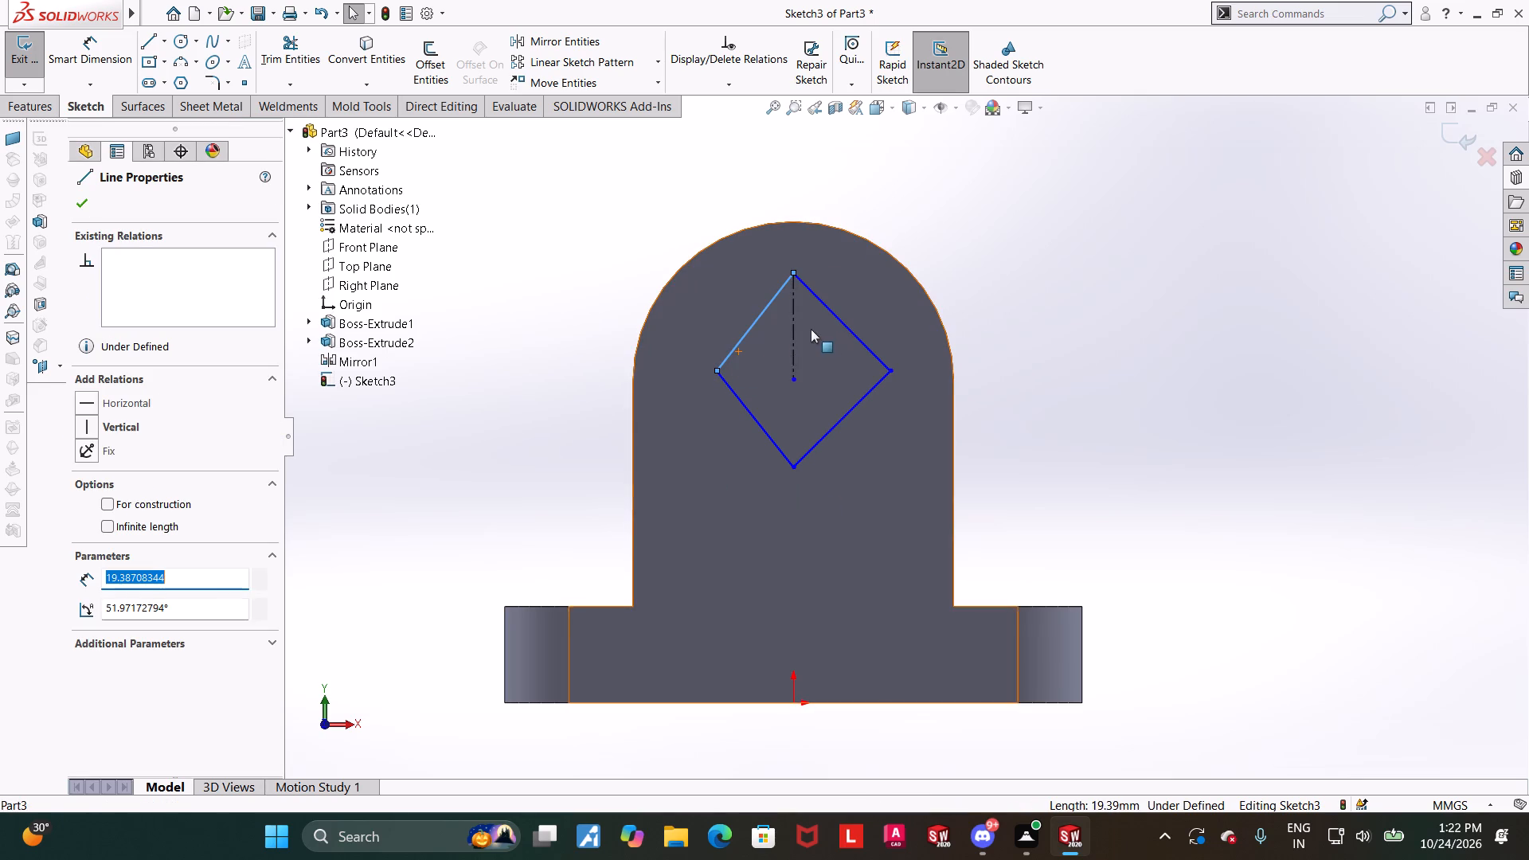
{"action": "left_click", "coordinate": [792, 342], "text": "ctrl"}
{"action": "left_click", "coordinate": [837, 322], "text": "ctrl"}
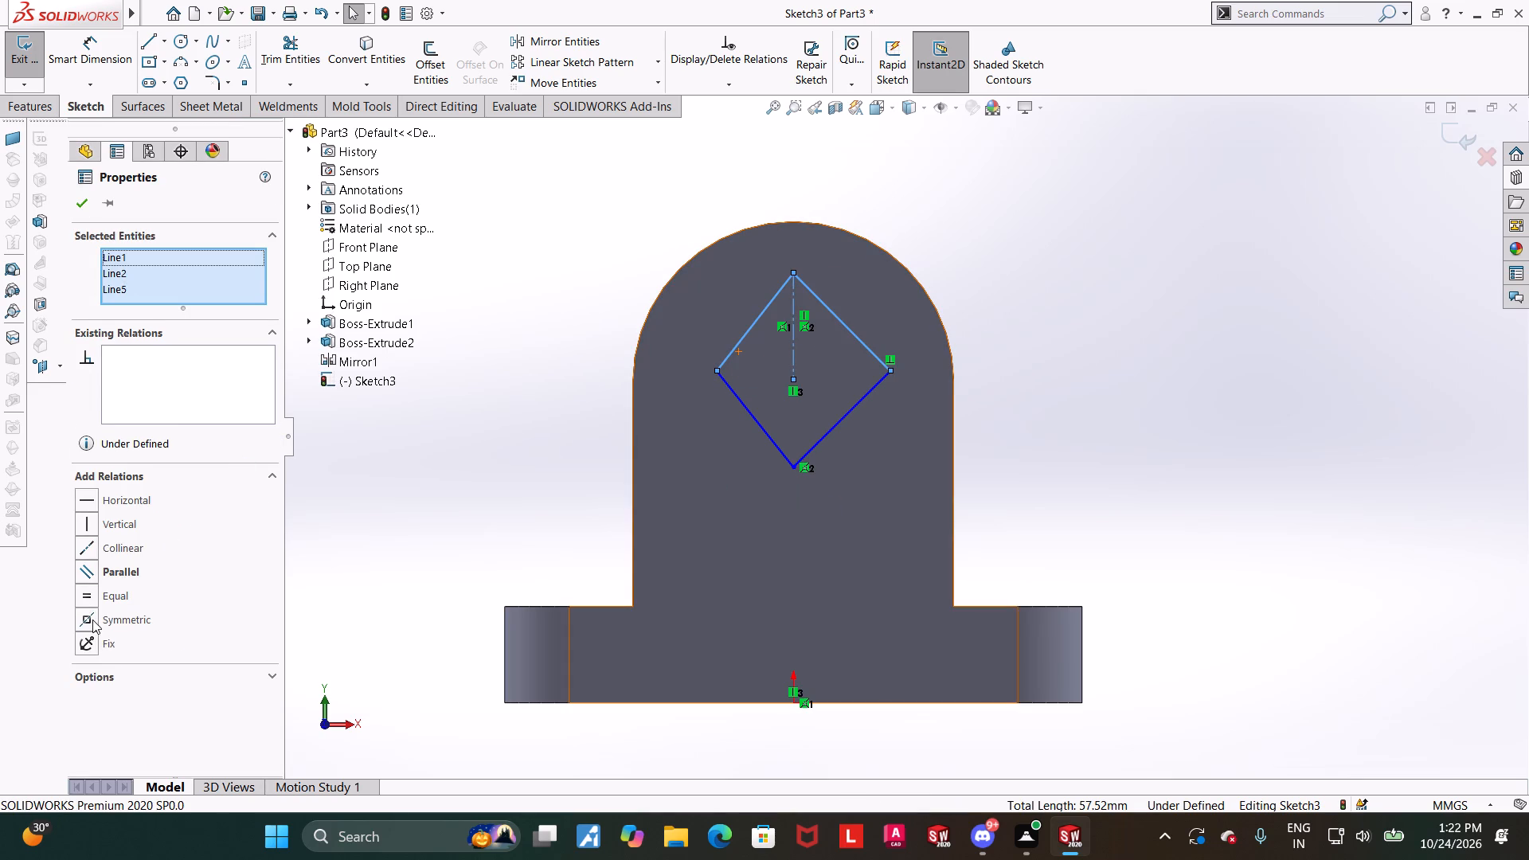
{"action": "left_click", "coordinate": [92, 620]}
{"action": "left_click", "coordinate": [1084, 446]}
Make the diamond's two lower sides symmetric about the vertical centerline.
{"action": "left_click", "coordinate": [745, 401], "text": "ctrl"}
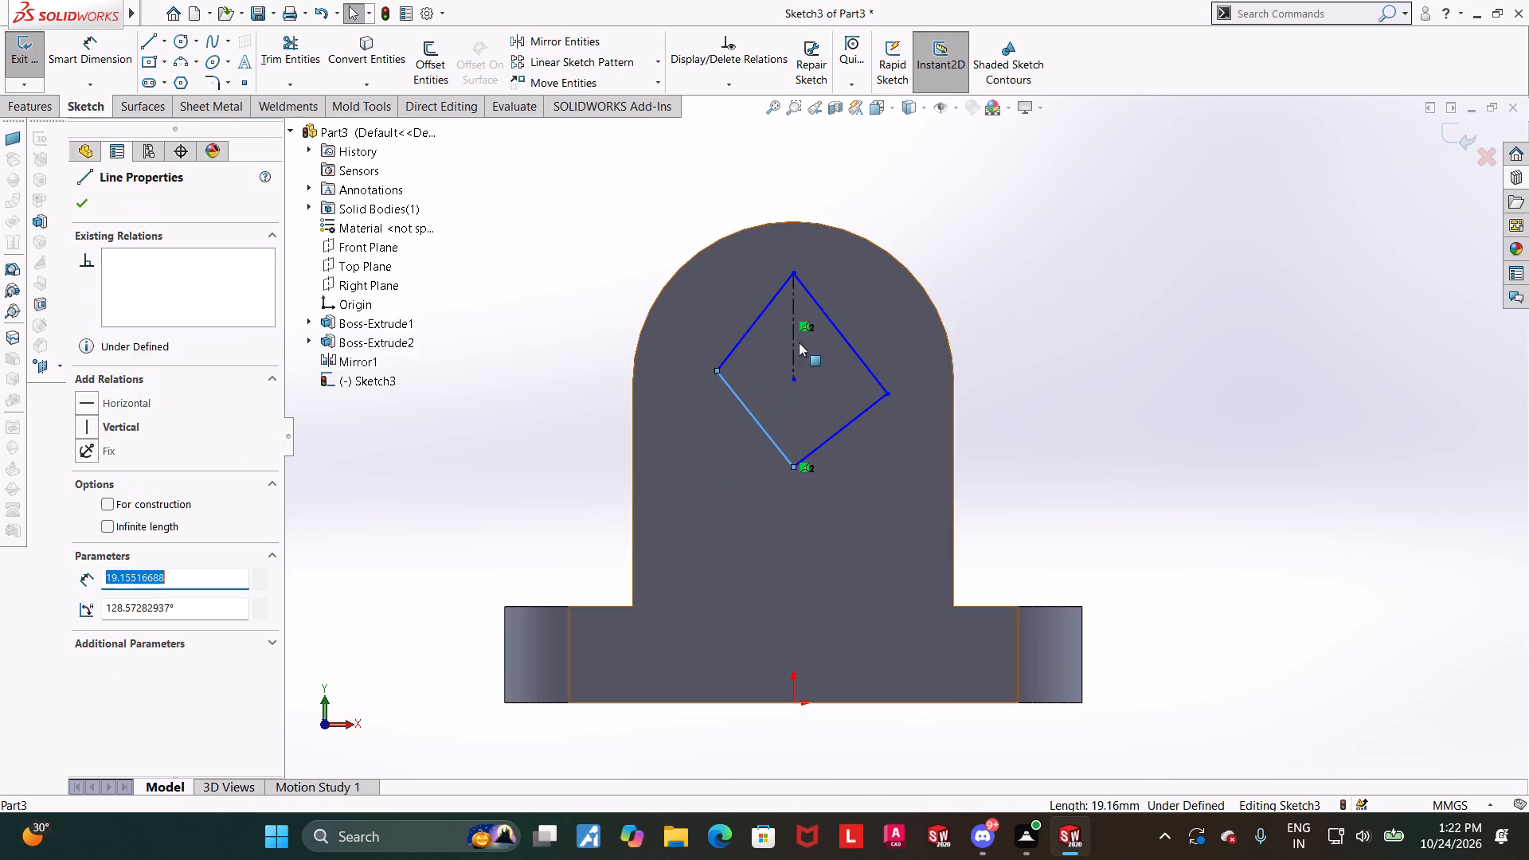
{"action": "left_click", "coordinate": [795, 342], "text": "ctrl"}
{"action": "left_click", "coordinate": [856, 420], "text": "ctrl"}
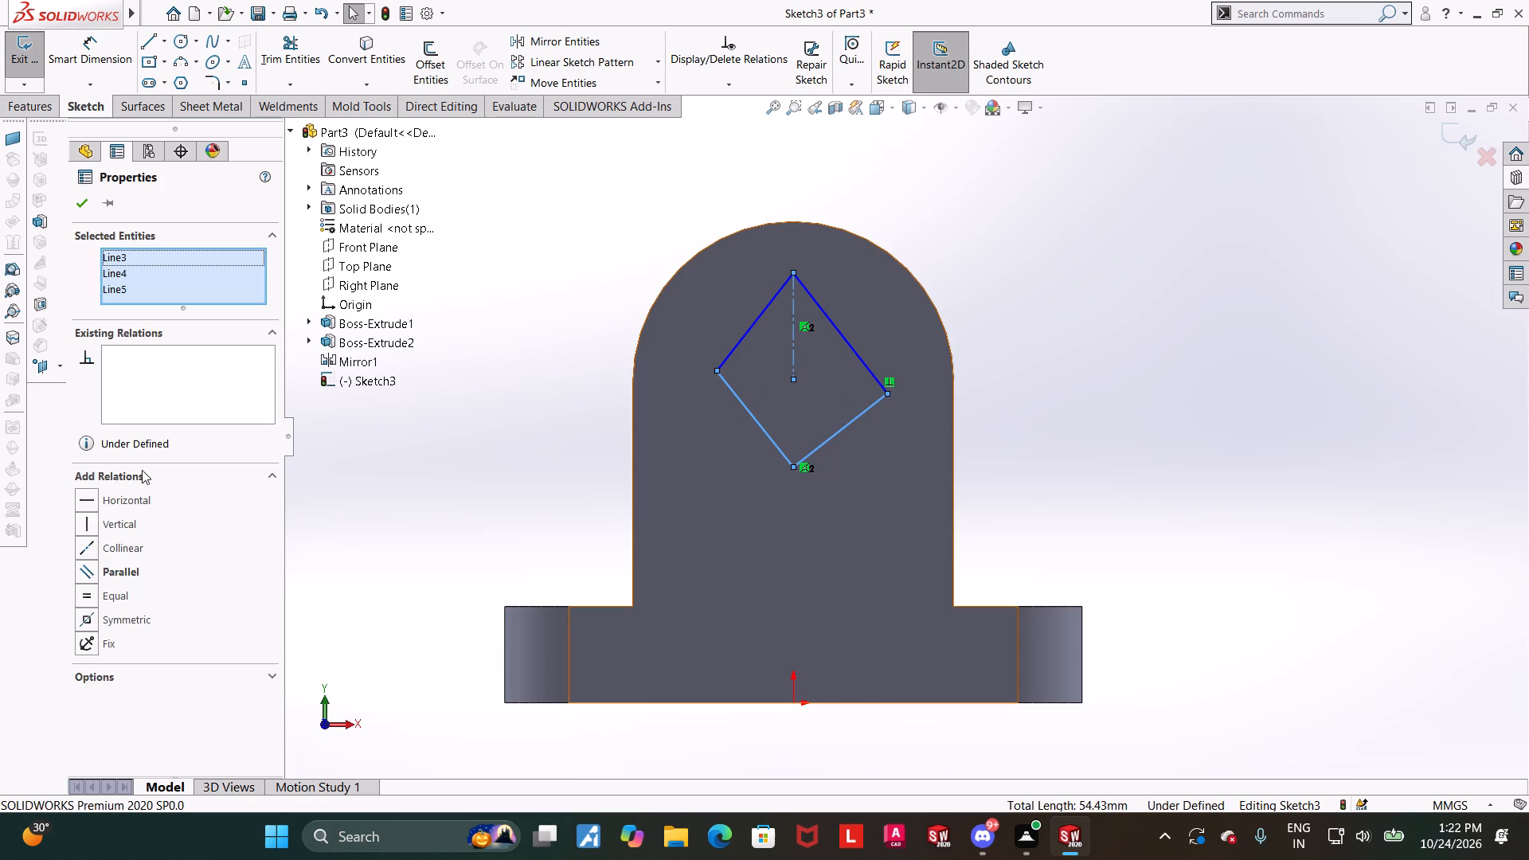
{"action": "left_click", "coordinate": [88, 616]}
{"action": "left_click", "coordinate": [1330, 451]}
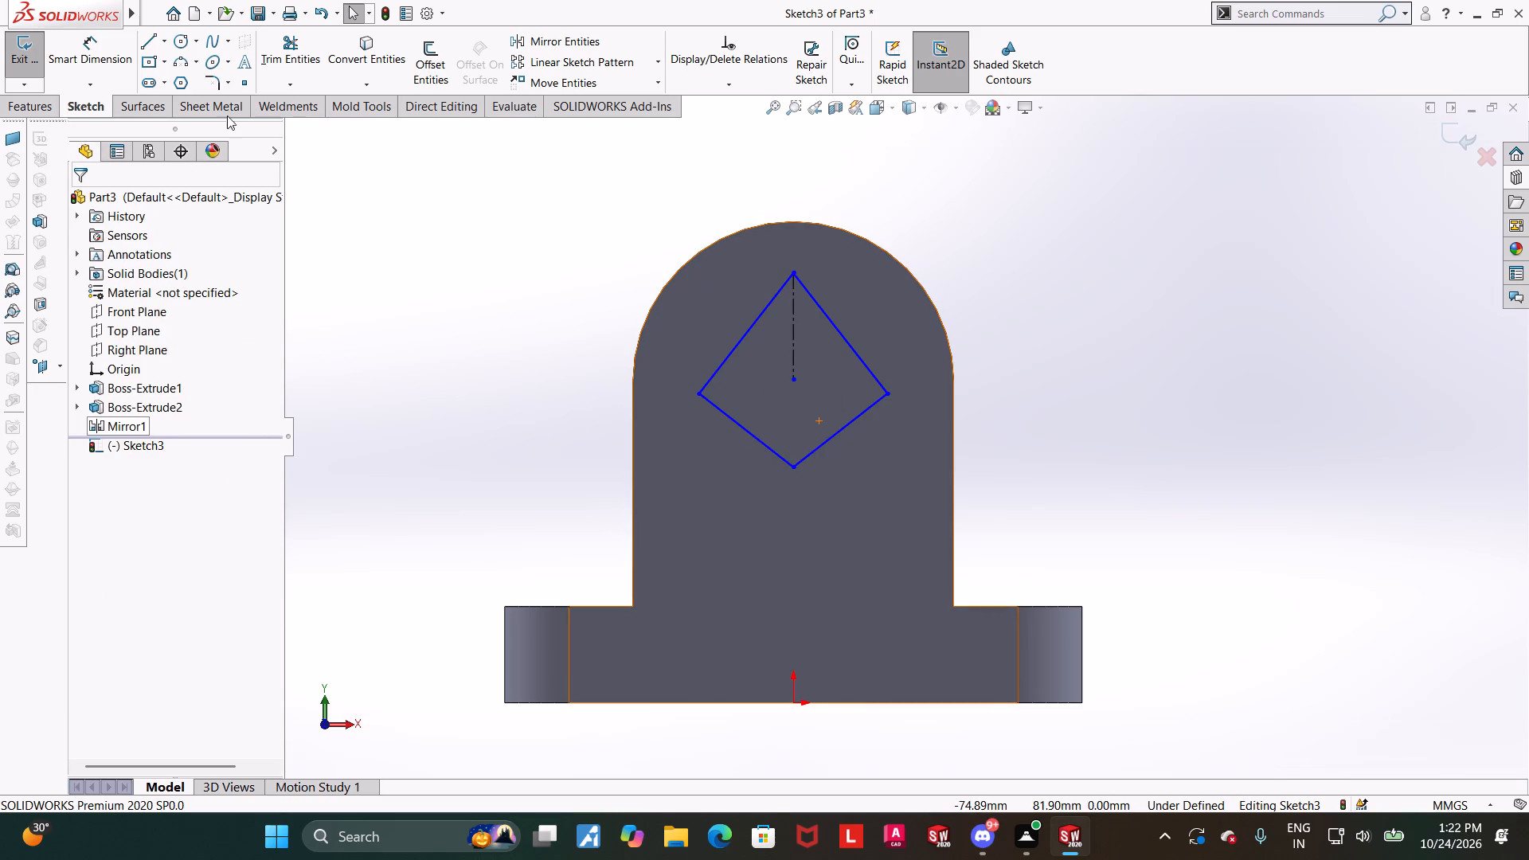
Draw a horizontal centerline about 15 mm long from the diamond's left vertex to just below the vertical centerline's lower end.
{"action": "left_click", "coordinate": [162, 43]}
{"action": "left_click", "coordinate": [167, 76]}
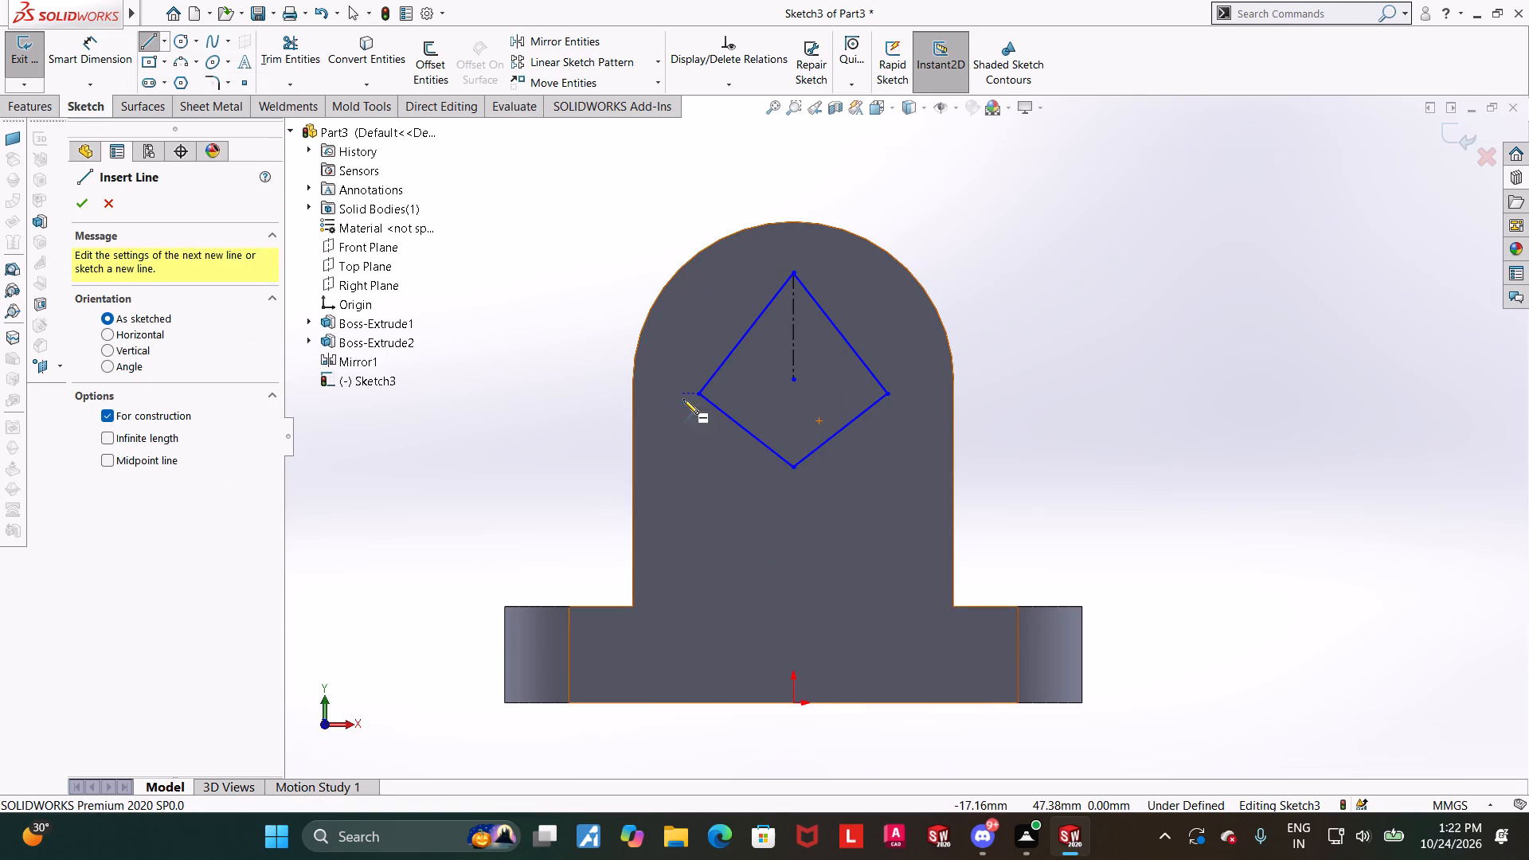
{"action": "left_click", "coordinate": [696, 397]}
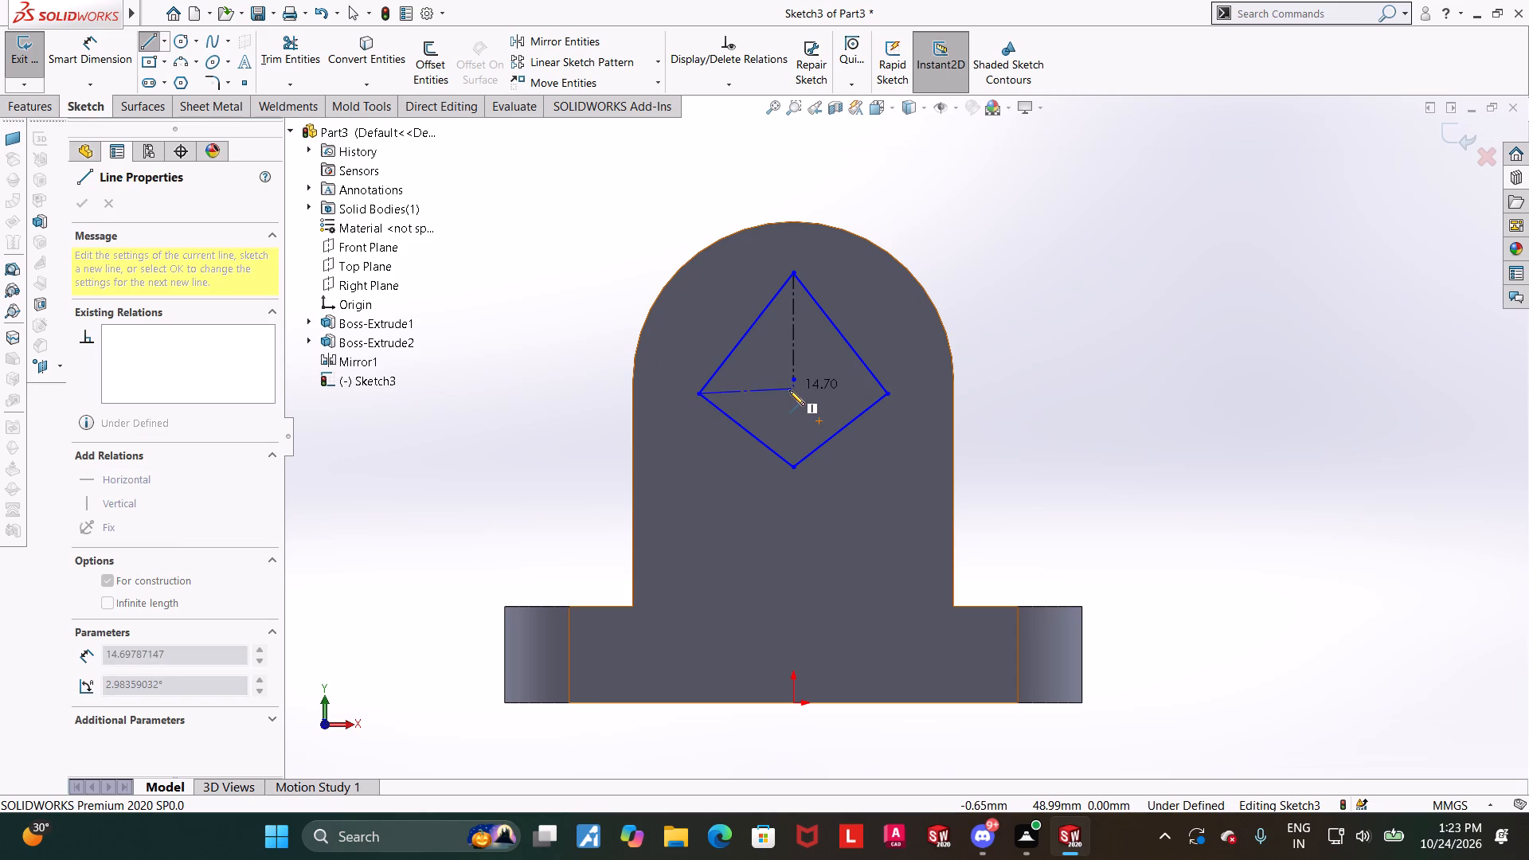
{"action": "left_click", "coordinate": [794, 393]}
{"action": "key", "text": "Escape"}
{"action": "key", "text": "Escape"}
Merge the vertical centerline's lower endpoint with the horizontal centerline's inner endpoint.
{"action": "left_click", "coordinate": [794, 381]}
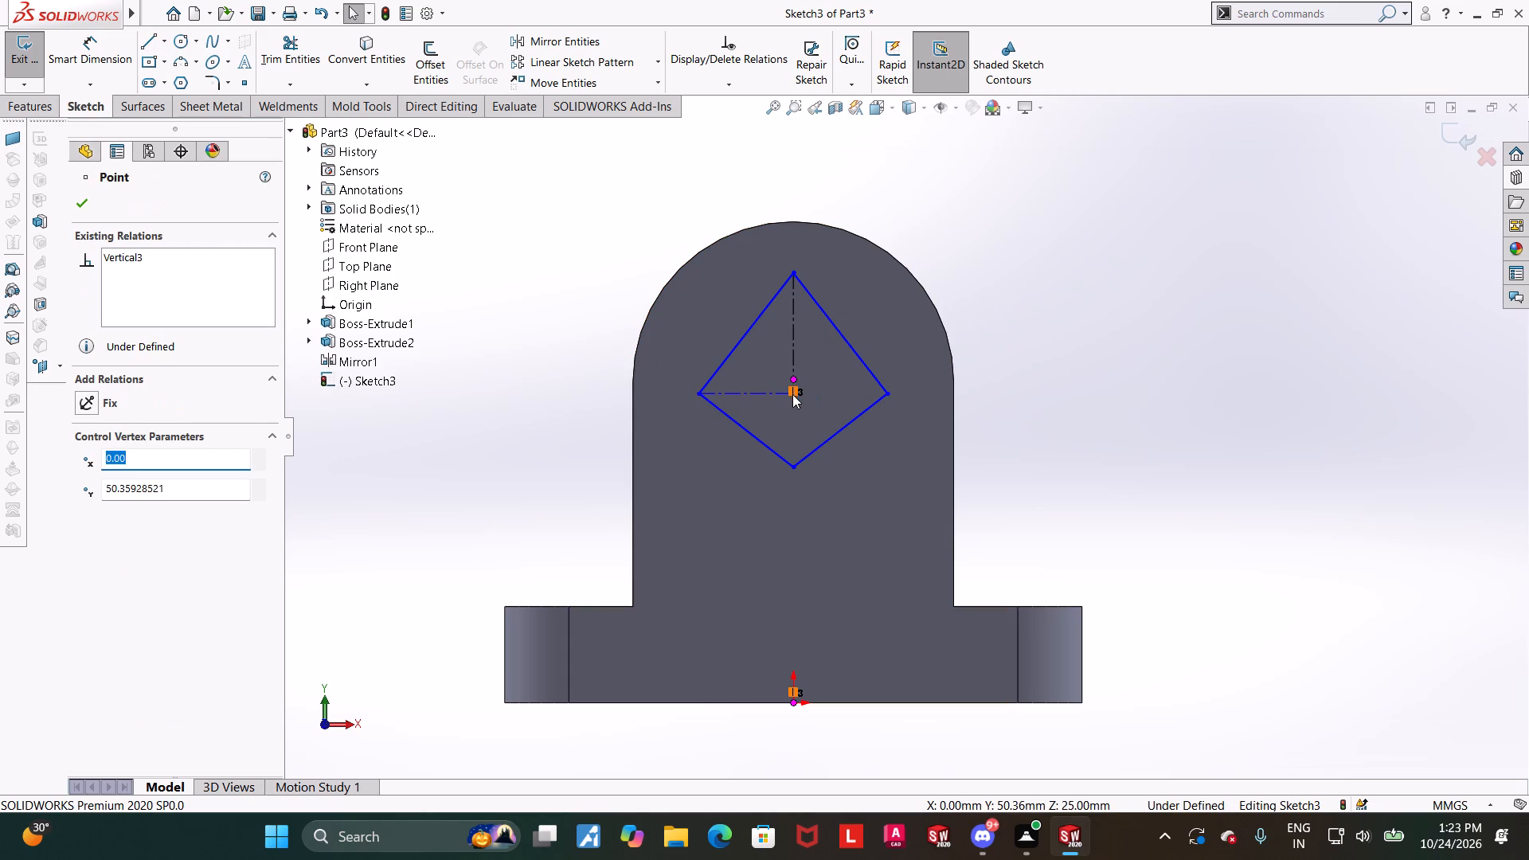
{"action": "left_click", "coordinate": [1292, 498]}
{"action": "scroll", "coordinate": [796, 378], "scroll_direction": "down", "scroll_amount": 4}
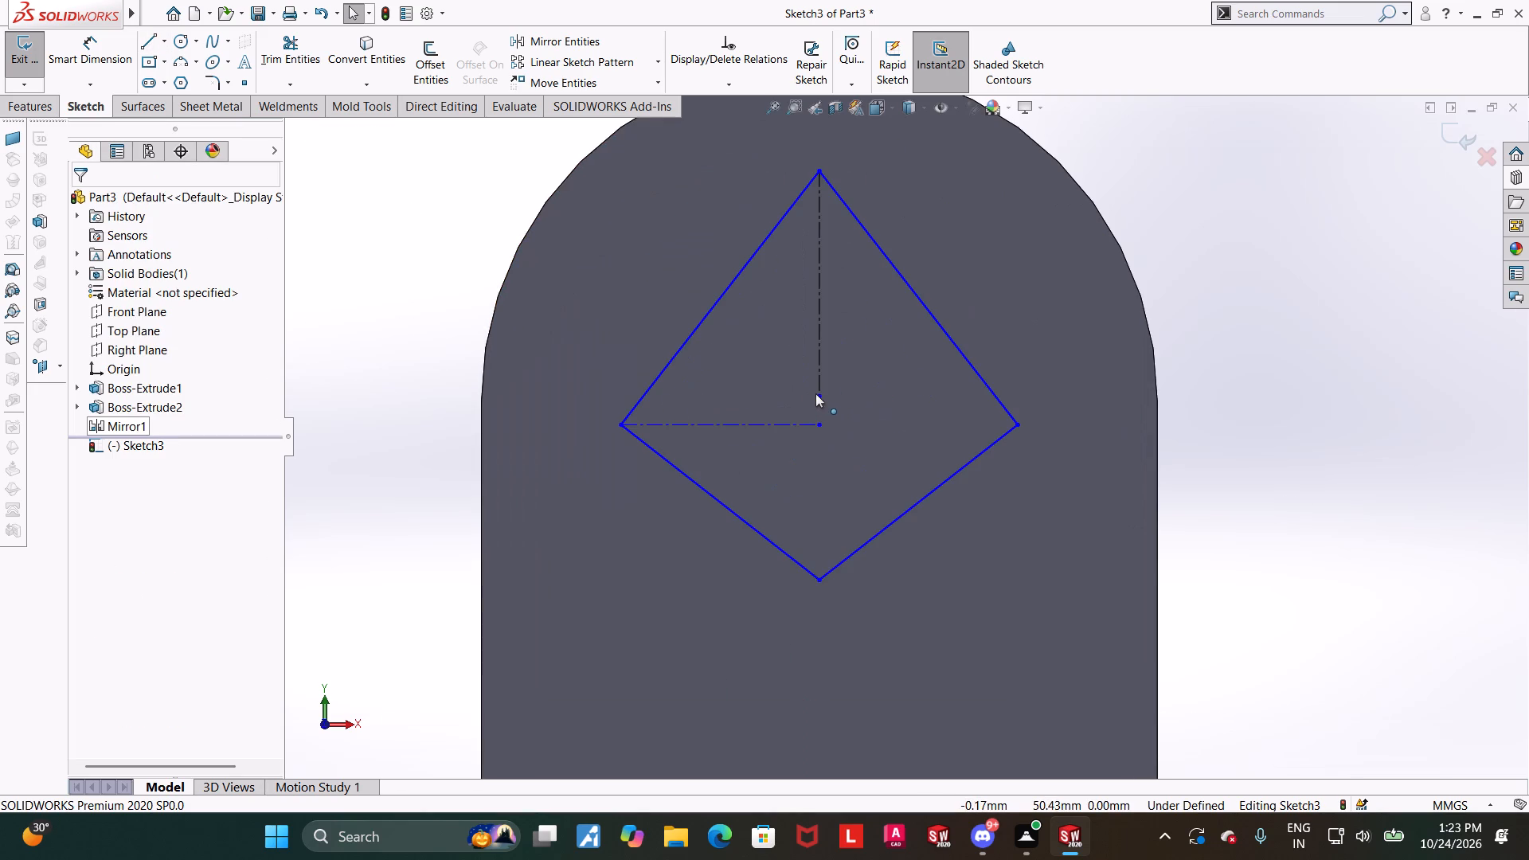
{"action": "left_click", "coordinate": [814, 395]}
{"action": "left_click", "coordinate": [1328, 513]}
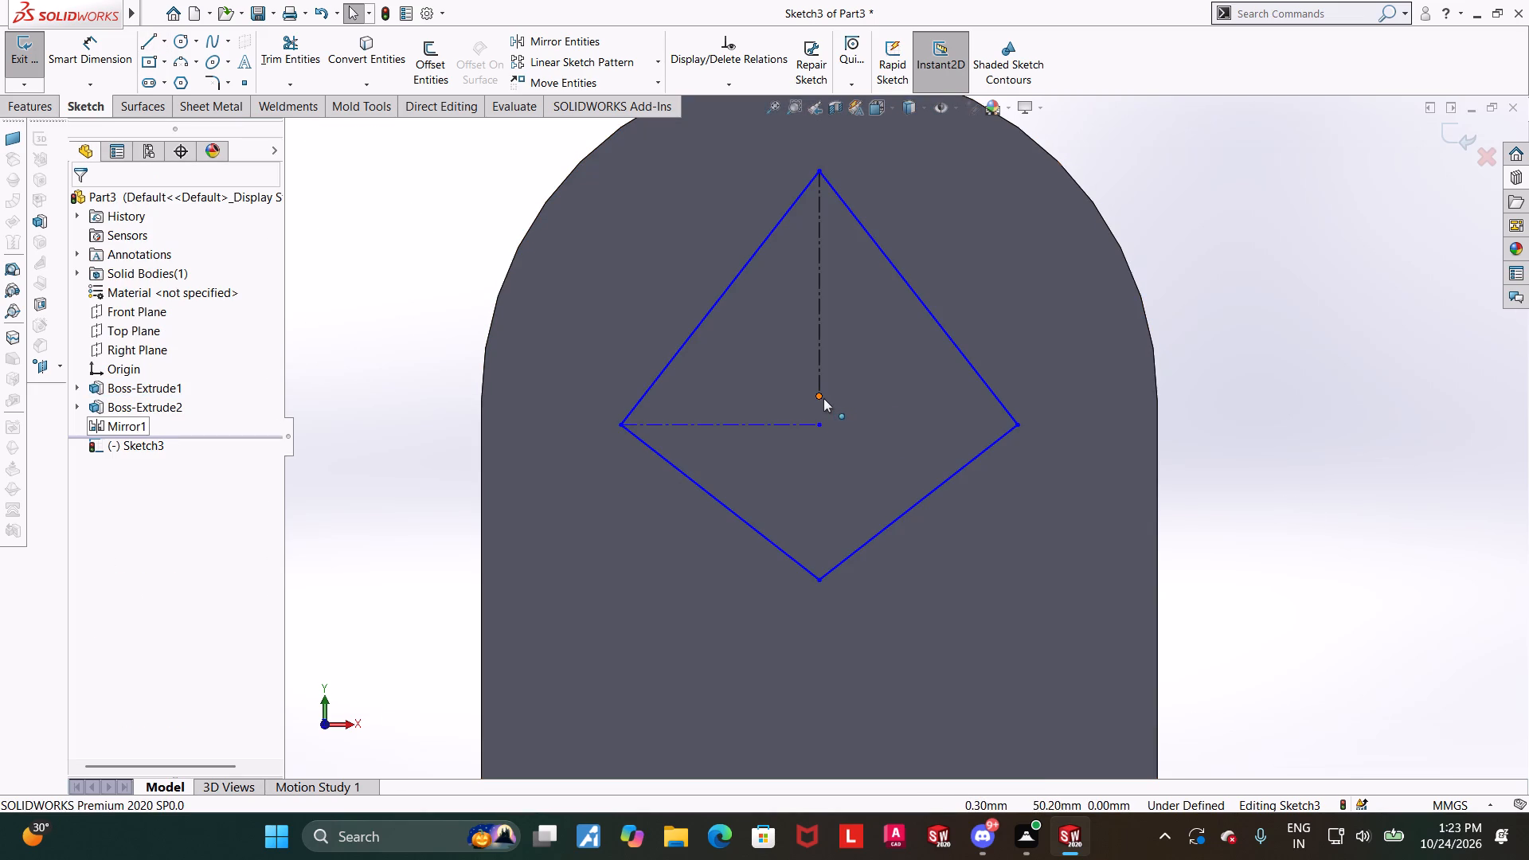
{"action": "left_click", "coordinate": [823, 398]}
{"action": "left_click", "coordinate": [818, 427], "text": "ctrl"}
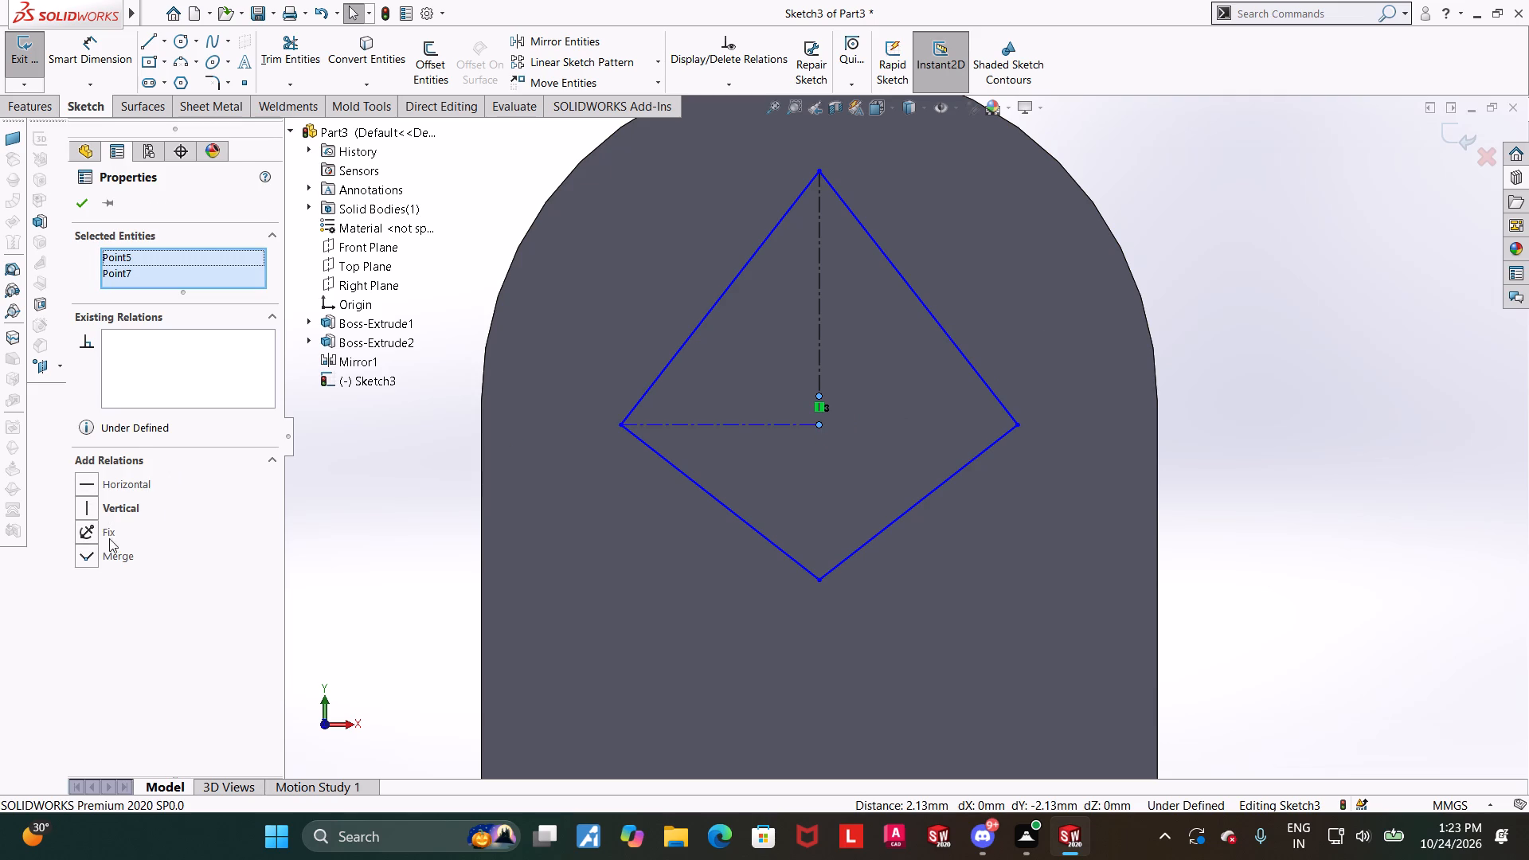
{"action": "left_click", "coordinate": [94, 552]}
{"action": "left_click", "coordinate": [1342, 488]}
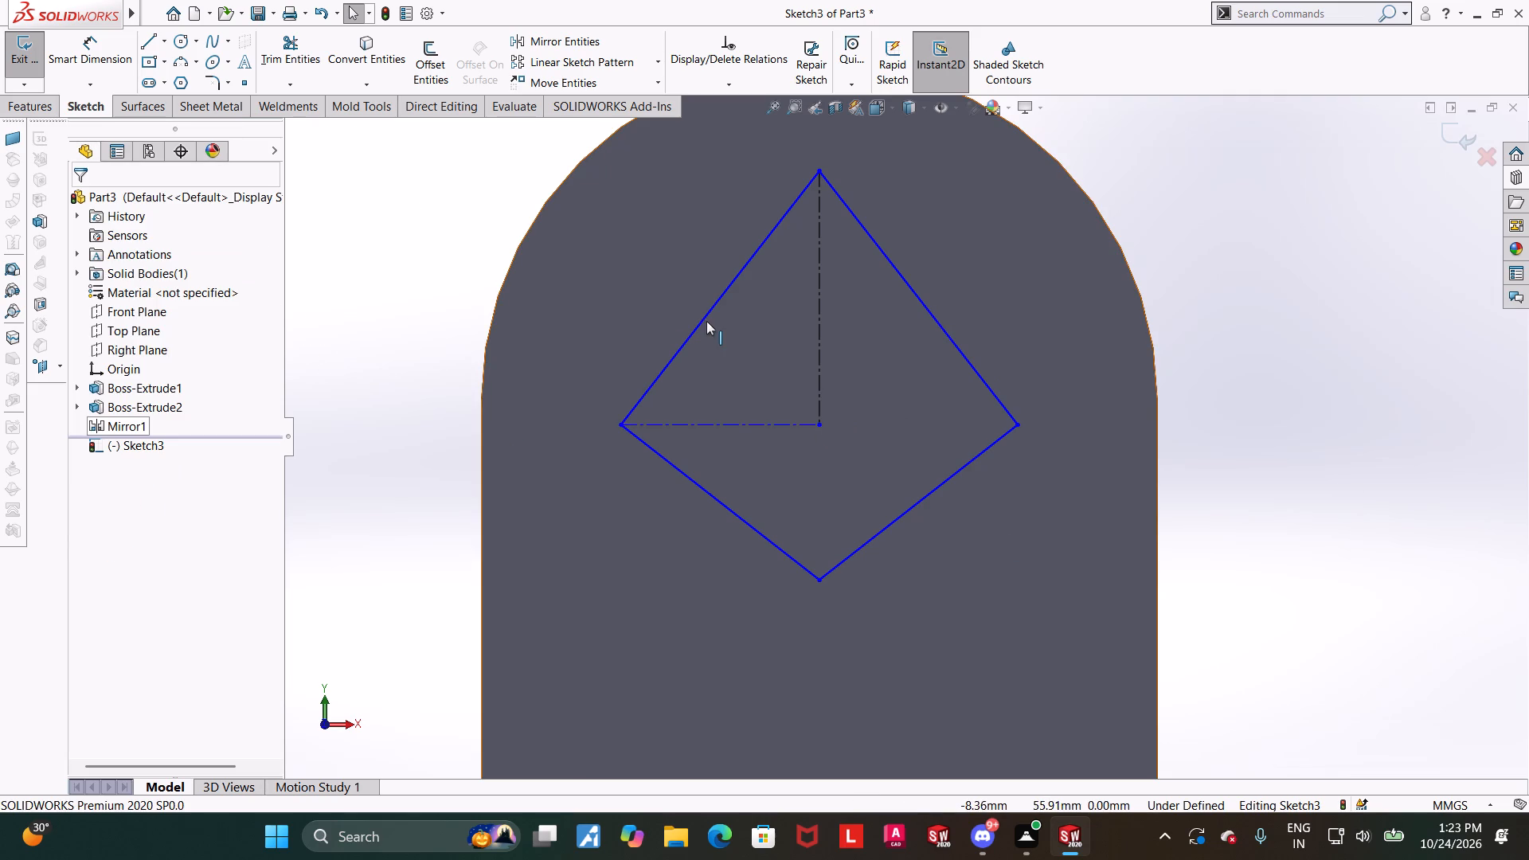
Make the diamond's two left sides symmetric about the horizontal centerline.
{"action": "left_click", "coordinate": [706, 320]}
{"action": "left_click", "coordinate": [708, 489], "text": "ctrl"}
{"action": "left_click", "coordinate": [726, 422], "text": "ctrl"}
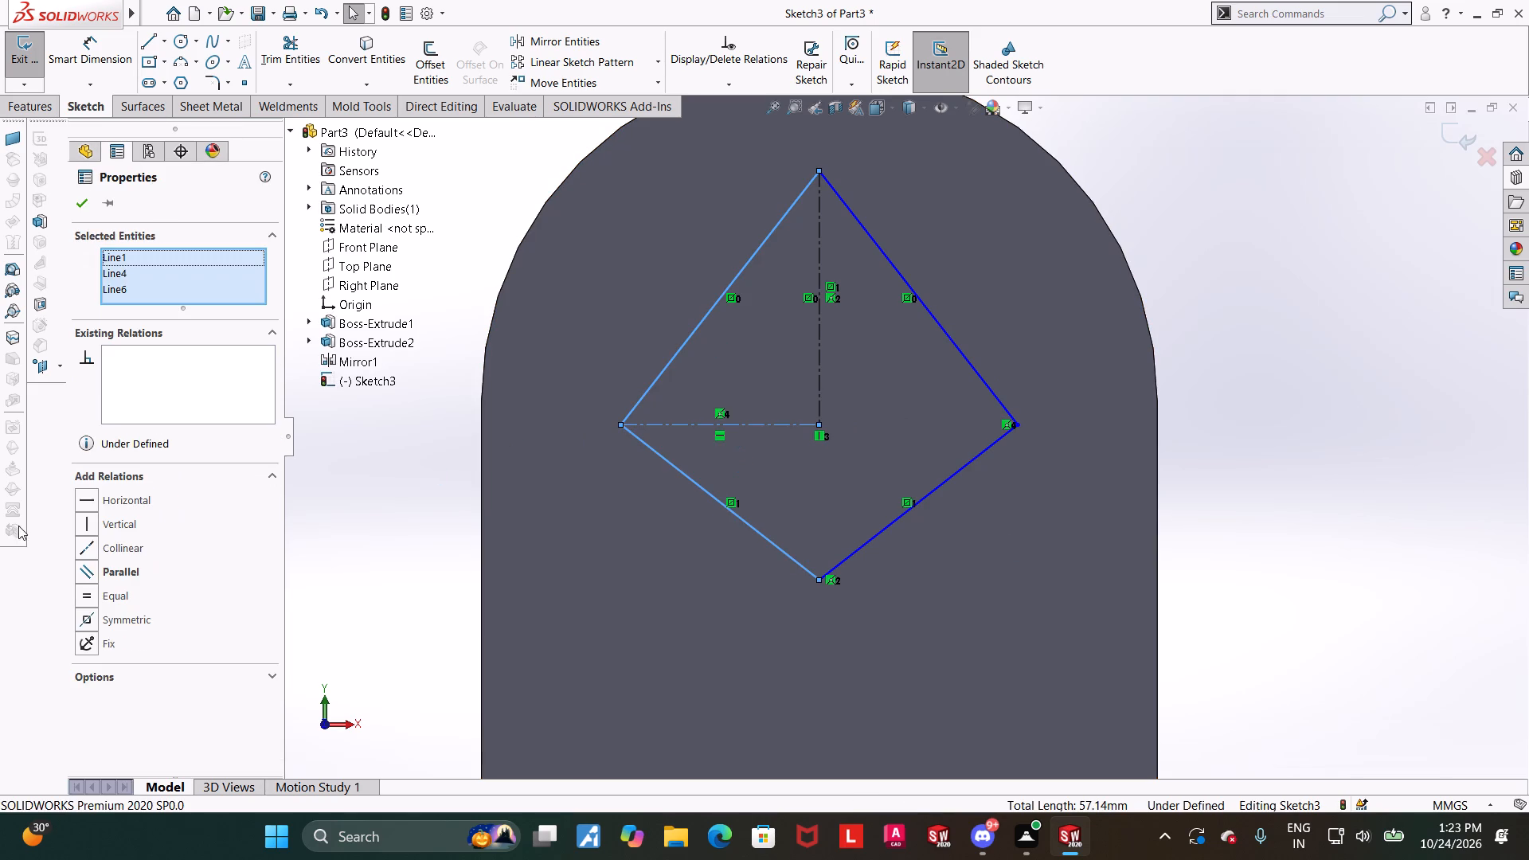
{"action": "left_click", "coordinate": [84, 623]}
{"action": "left_click", "coordinate": [1141, 526]}
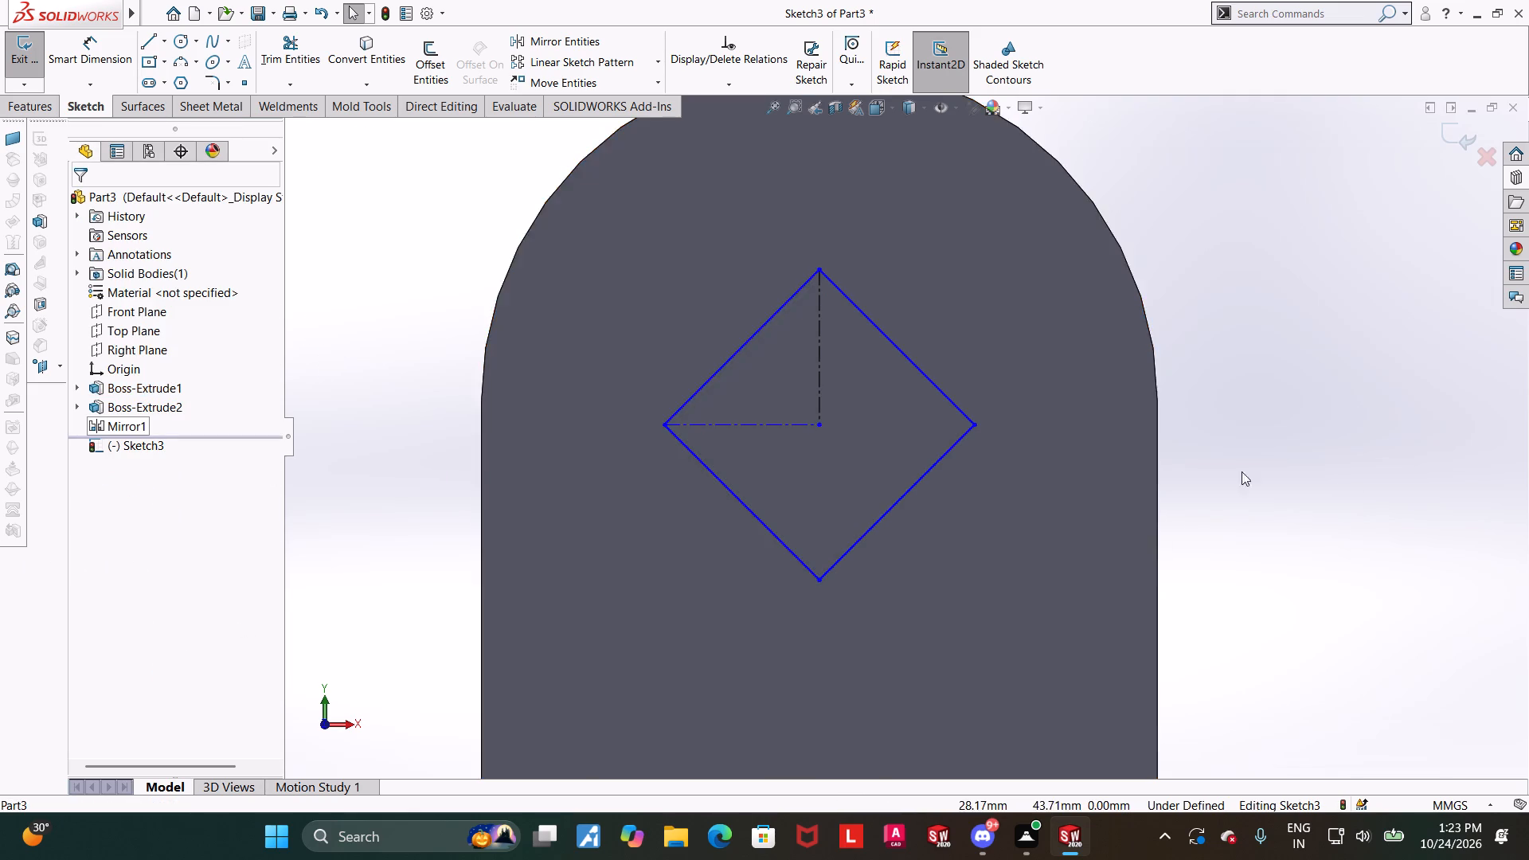
Apply a Vertical relation between the point where the two centerlines meet and the origin.
{"action": "scroll", "coordinate": [1353, 436], "scroll_direction": "up", "scroll_amount": 4}
{"action": "left_click", "coordinate": [1351, 435]}
{"action": "scroll", "coordinate": [1274, 500], "scroll_direction": "up", "scroll_amount": 4}
{"action": "scroll", "coordinate": [1113, 530], "scroll_direction": "down", "scroll_amount": 2}
{"action": "scroll", "coordinate": [718, 441], "scroll_direction": "down", "scroll_amount": 1}
{"action": "left_click", "coordinate": [788, 366]}
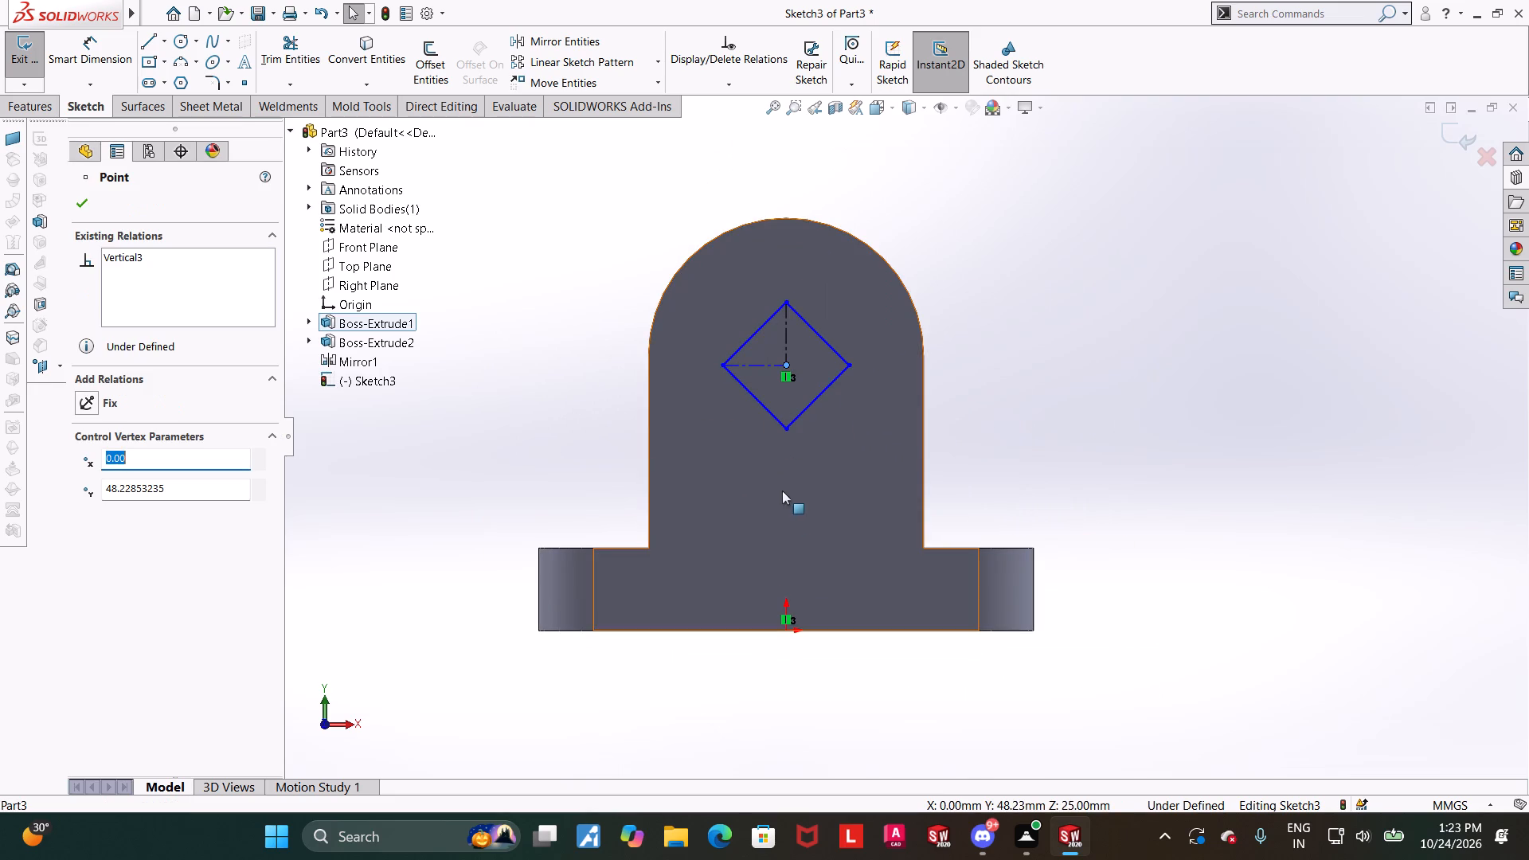
{"action": "left_click", "coordinate": [788, 633], "text": "ctrl"}
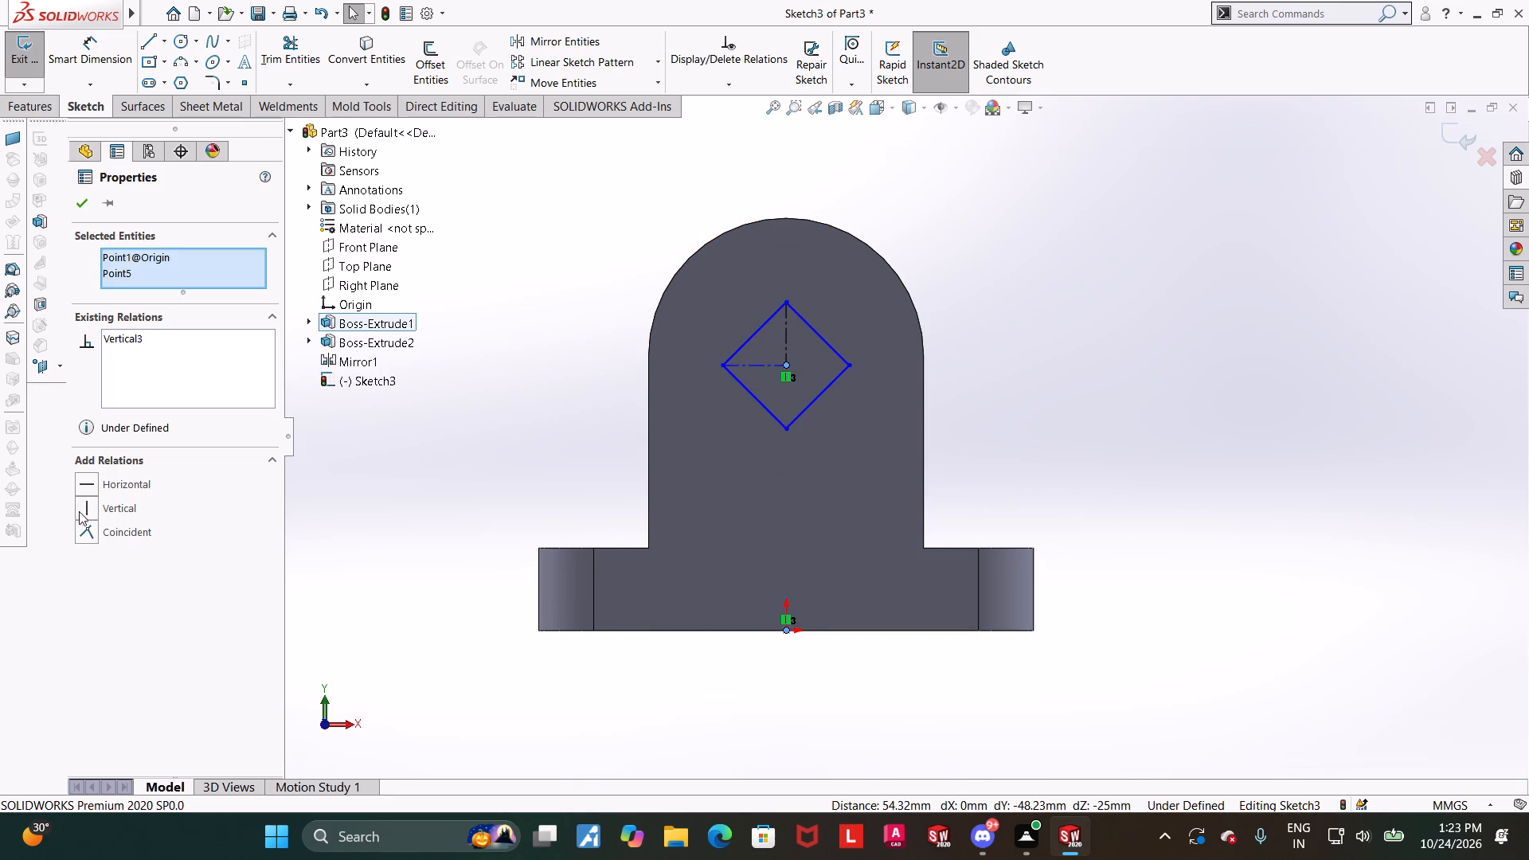
{"action": "left_click", "coordinate": [79, 510]}
{"action": "left_click", "coordinate": [1278, 444]}
Dimension the diamond's upper-left side to 25 mm.
{"action": "scroll", "coordinate": [1138, 449], "scroll_direction": "up", "scroll_amount": 2}
{"action": "scroll", "coordinate": [839, 451], "scroll_direction": "down", "scroll_amount": 2}
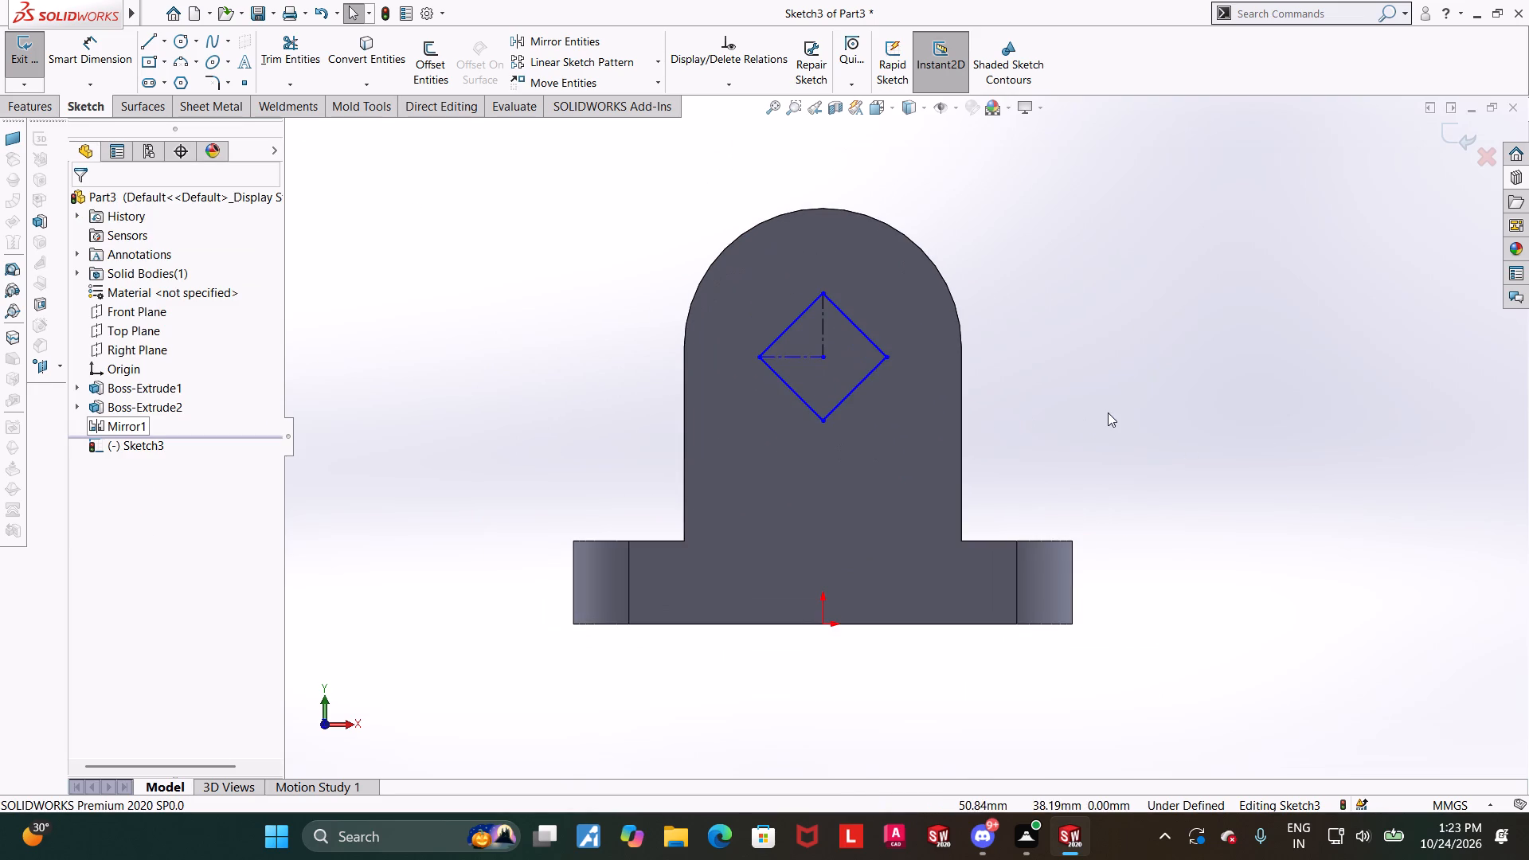
{"action": "scroll", "coordinate": [1108, 412], "scroll_direction": "down", "scroll_amount": 1}
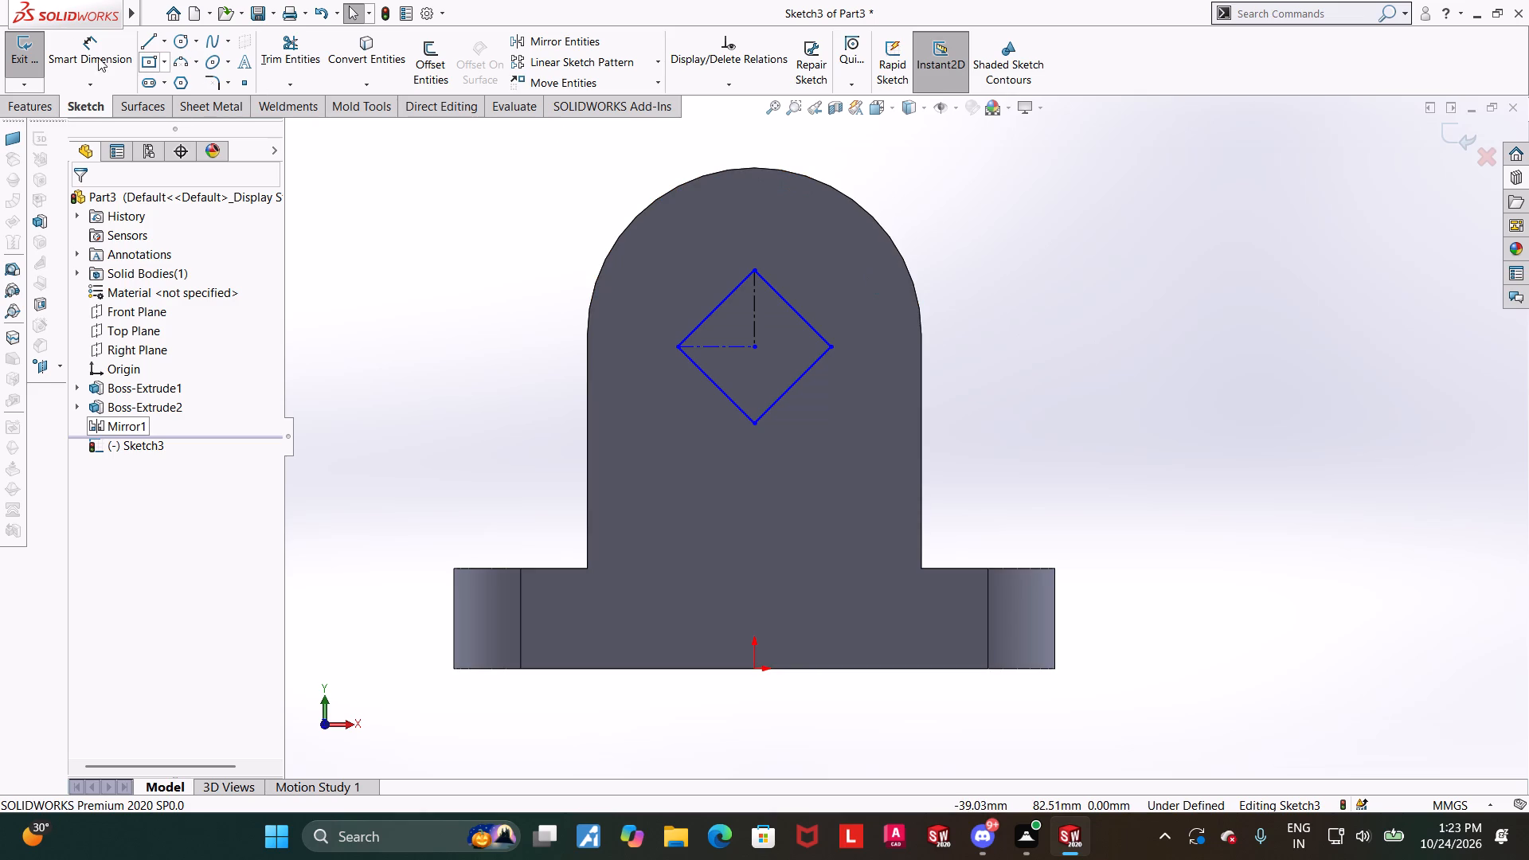
{"action": "left_click", "coordinate": [98, 57]}
{"action": "left_click", "coordinate": [702, 322]}
{"action": "left_click", "coordinate": [589, 211]}
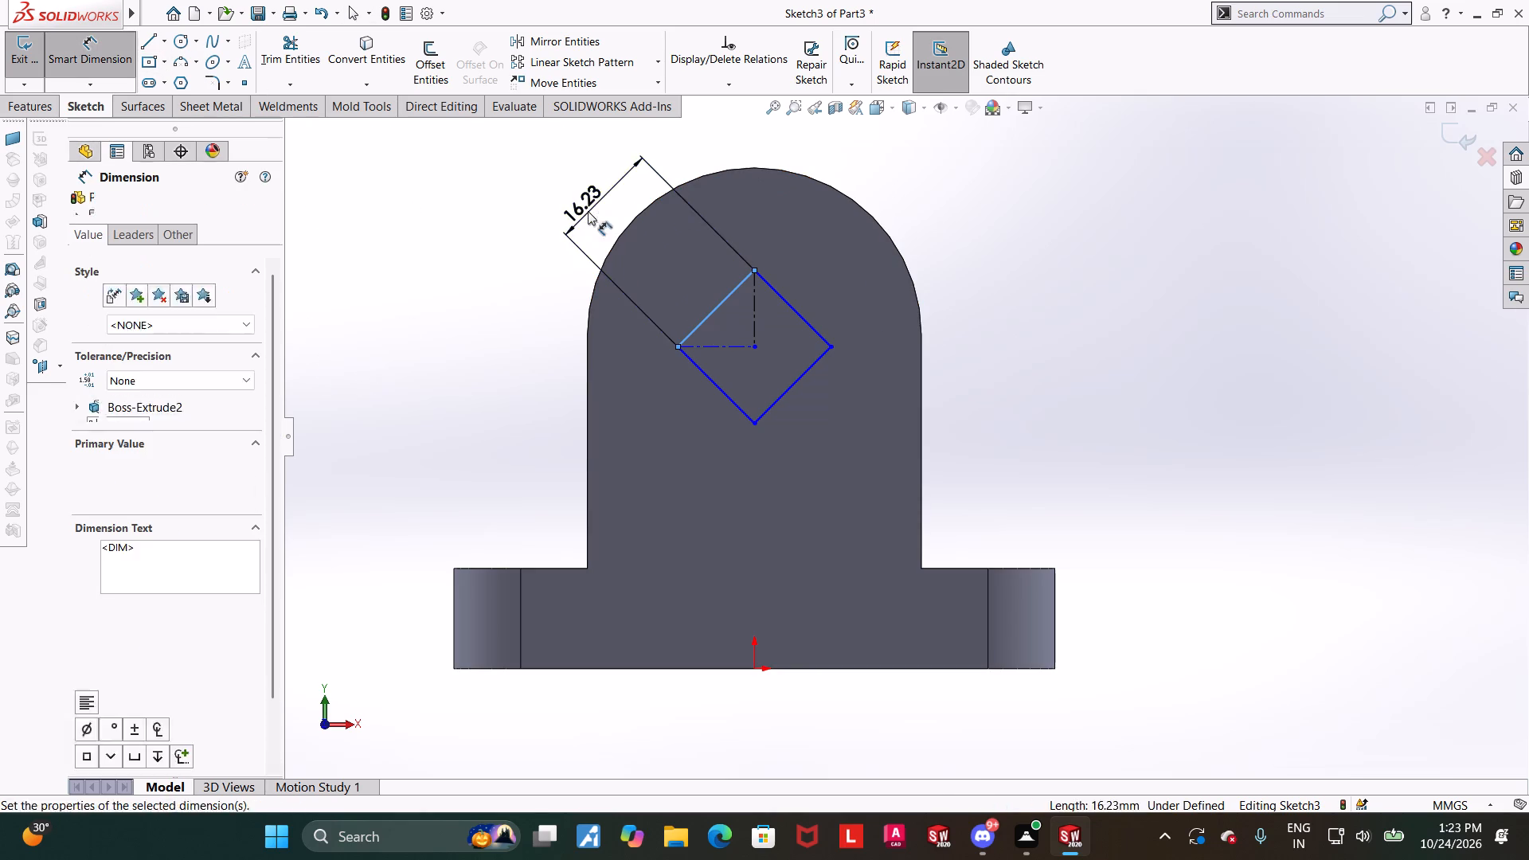
{"action": "type", "text": "25"}
{"action": "key", "text": "Return"}
{"action": "key", "text": "Escape"}
{"action": "left_click", "coordinate": [938, 228]}
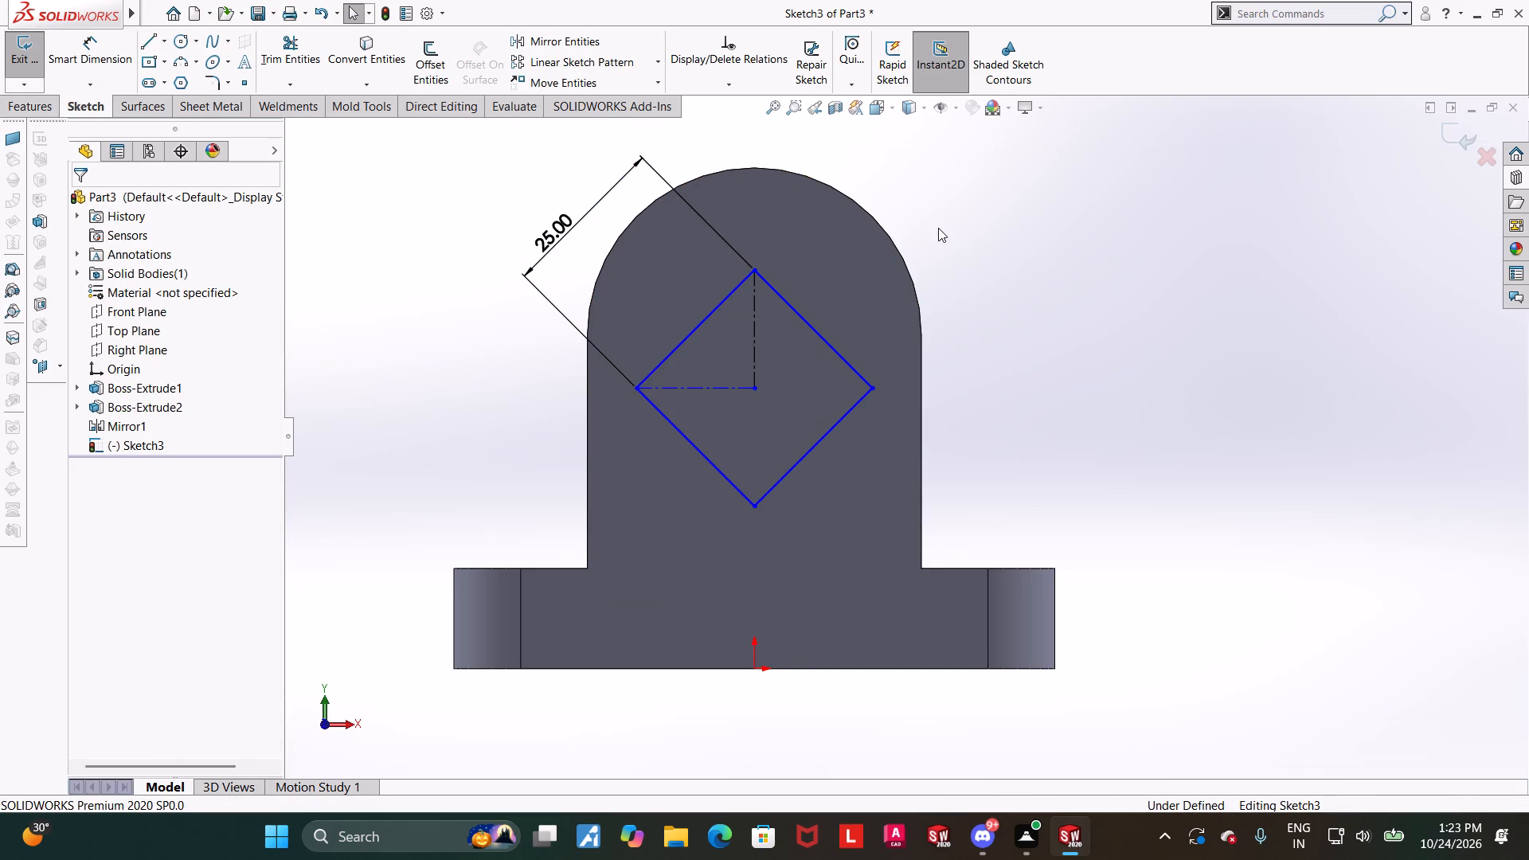
Dimension the vertical distance from the origin to the diamond's center point as 50 mm.
{"action": "left_click_drag", "start_coordinate": [758, 268], "coordinate": [756, 242]}
{"action": "left_click", "coordinate": [1228, 379]}
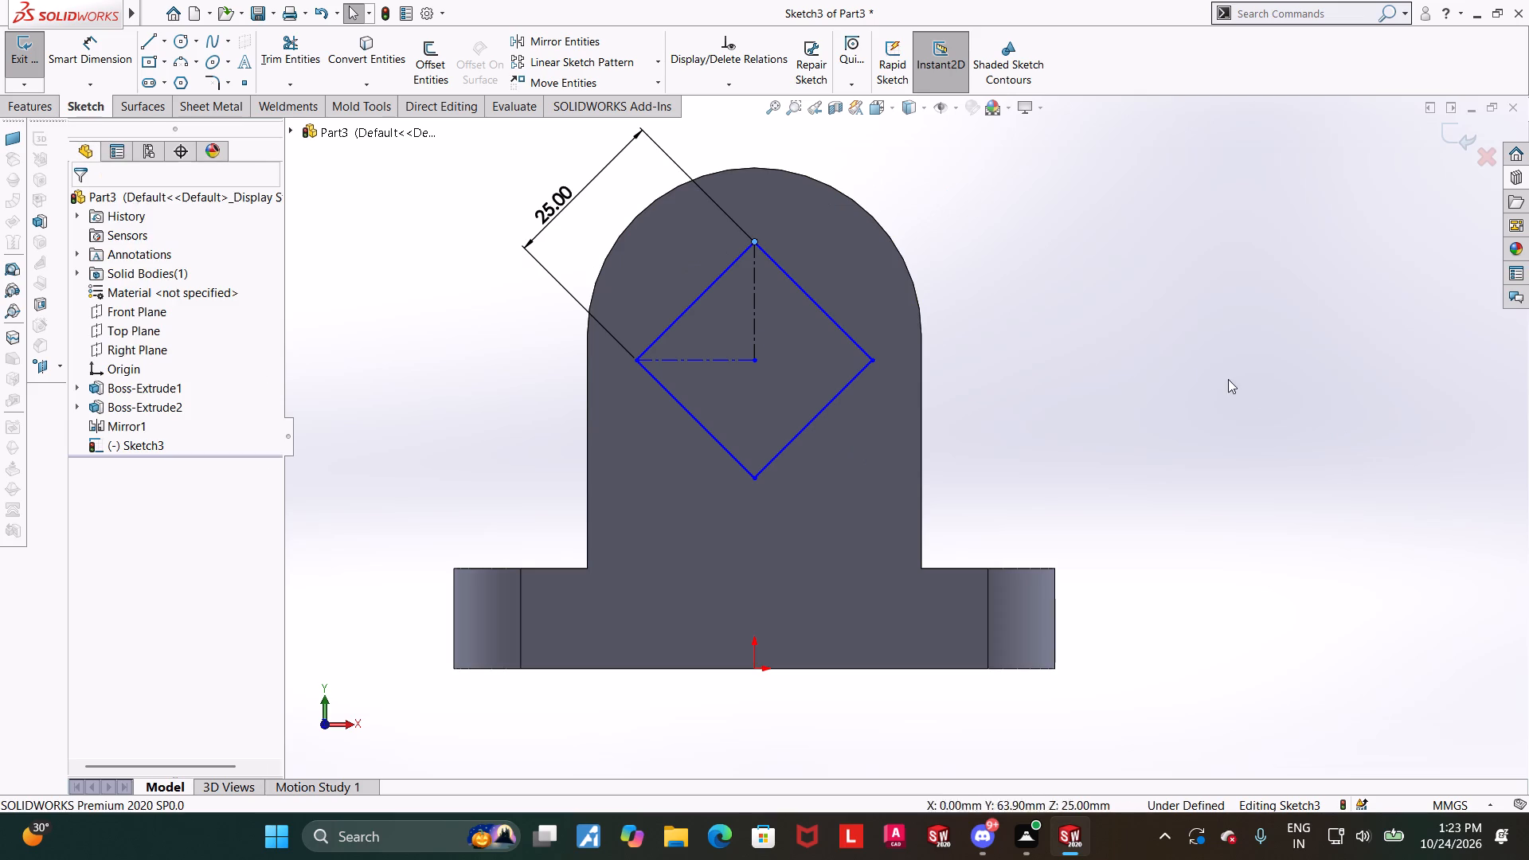
{"action": "left_click", "coordinate": [94, 56]}
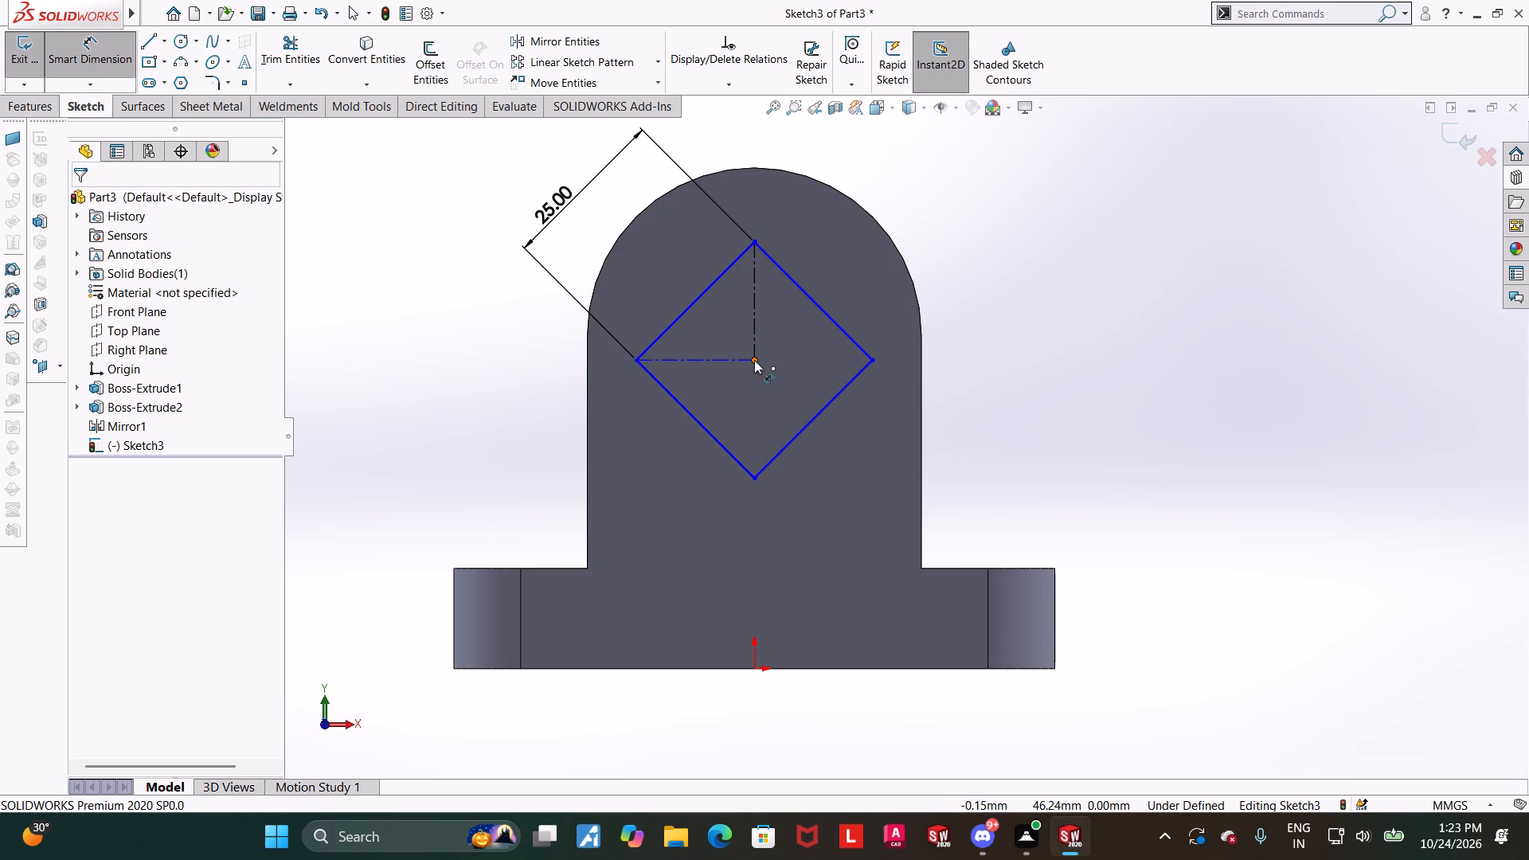
{"action": "left_click", "coordinate": [754, 360]}
{"action": "left_click", "coordinate": [754, 670]}
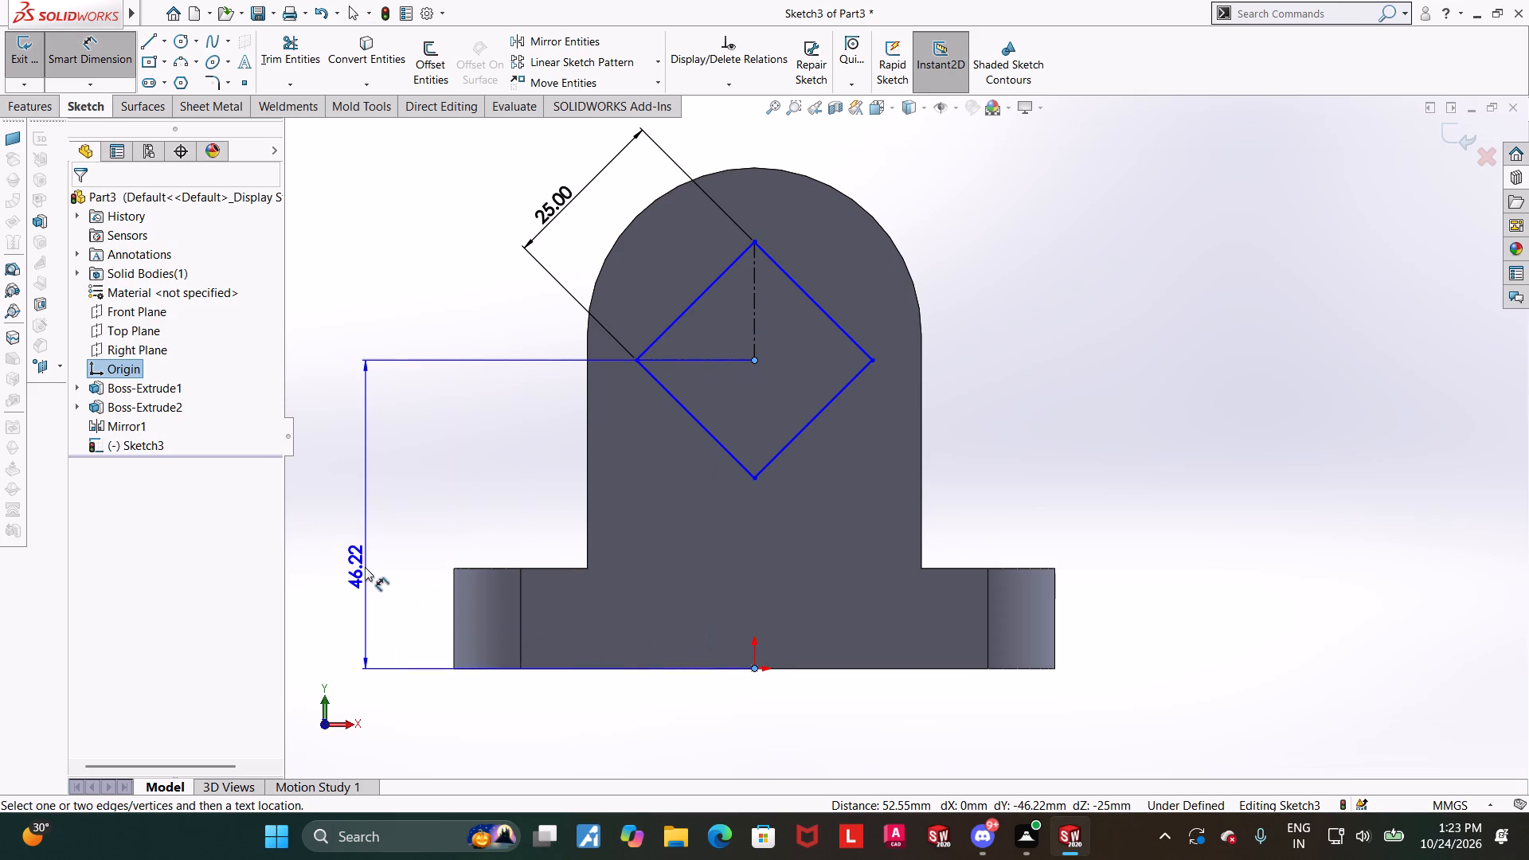
{"action": "left_click", "coordinate": [356, 567]}
{"action": "type", "text": "50"}
{"action": "key", "text": "Return"}
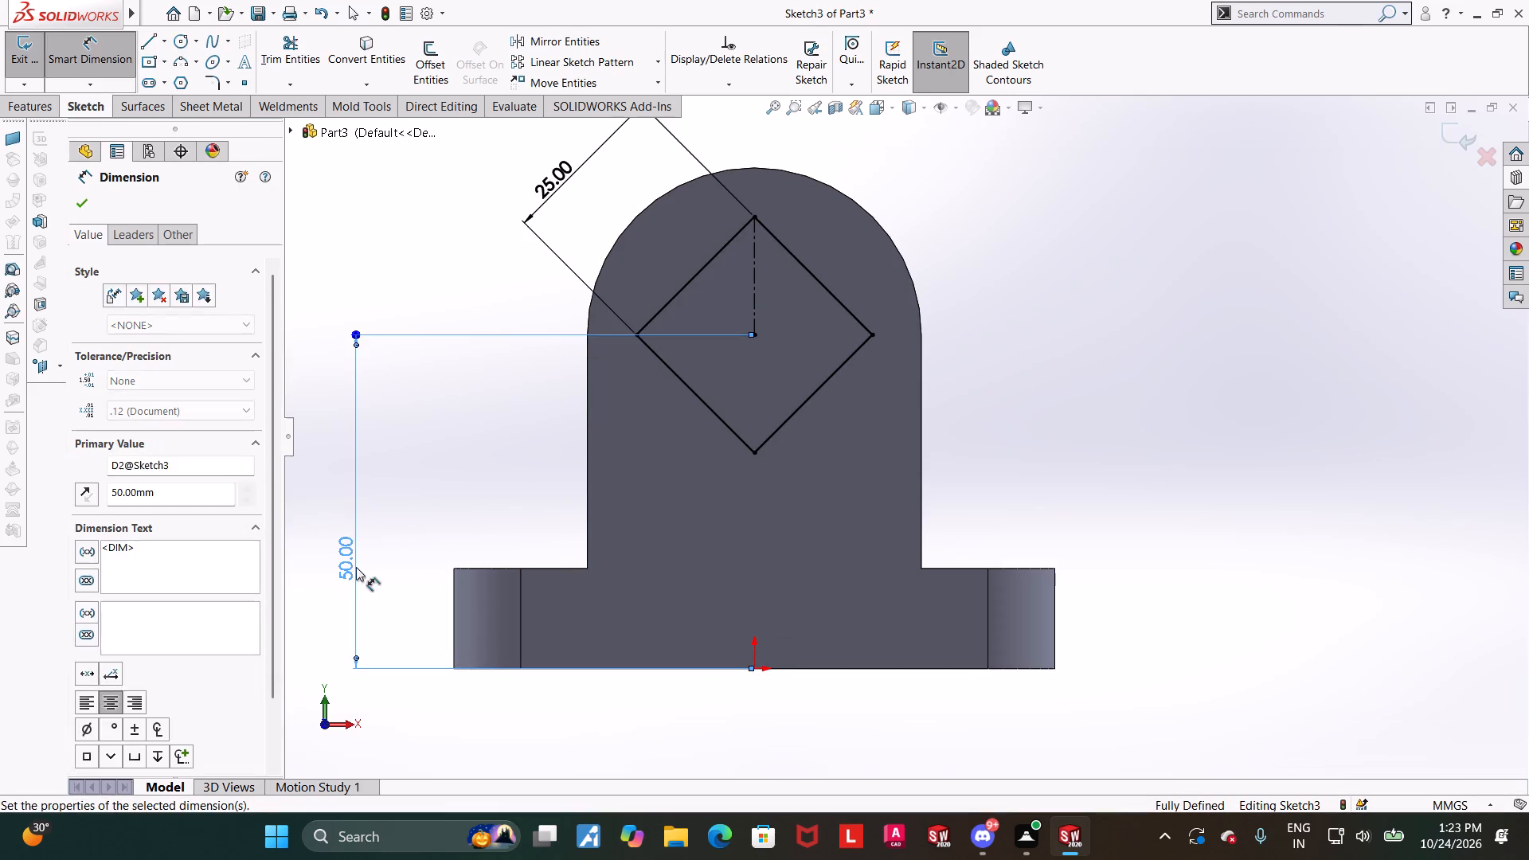
{"action": "key", "text": "Escape"}
{"action": "left_click", "coordinate": [1079, 377]}
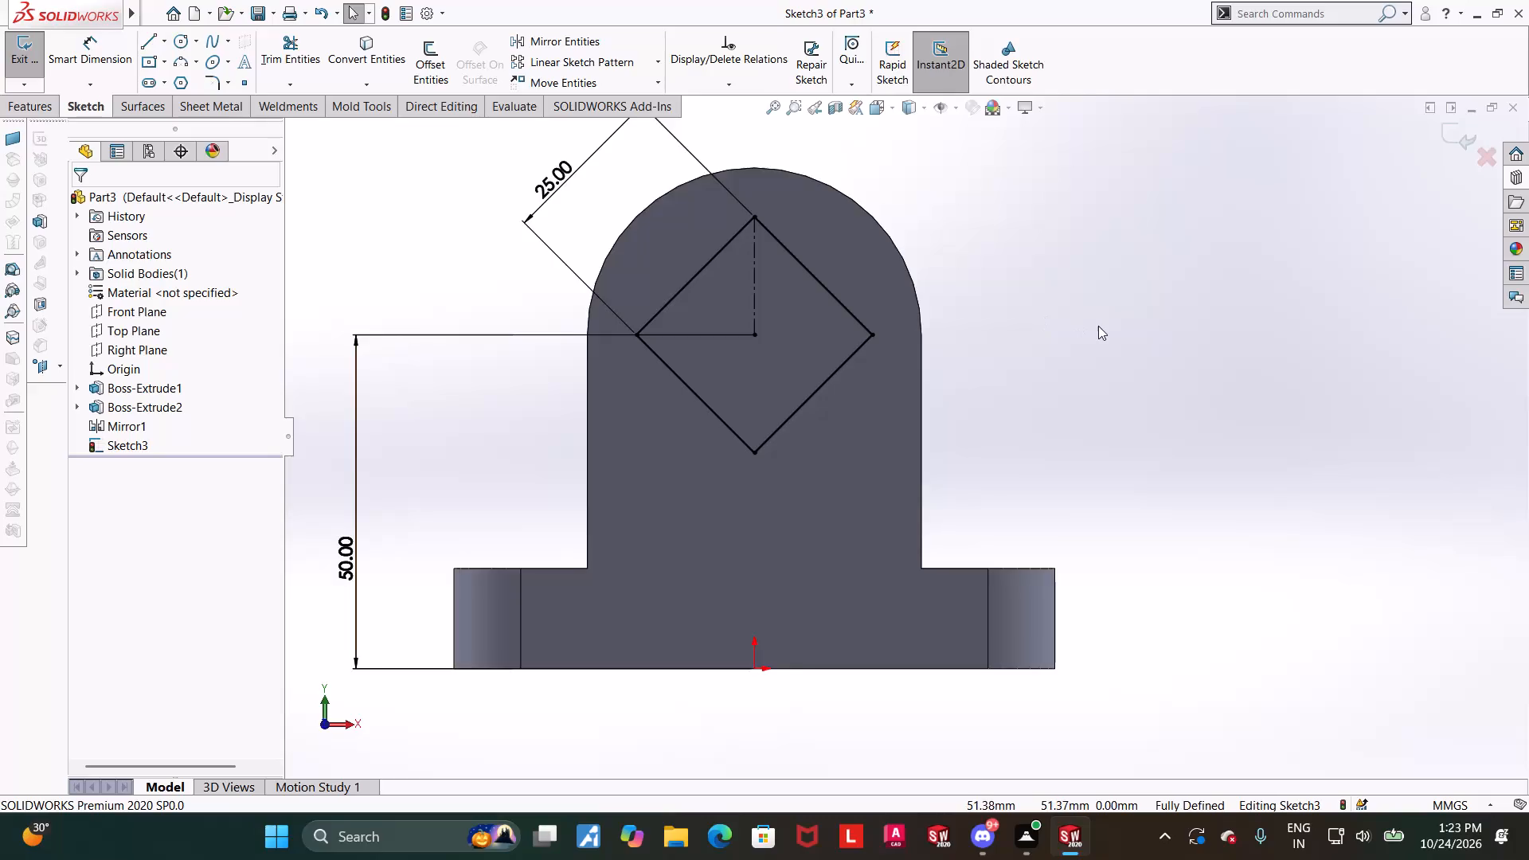
Apply an Equal relation to the diamond's two lower sides.
{"action": "scroll", "coordinate": [1098, 326], "scroll_direction": "up", "scroll_amount": 1}
{"action": "scroll", "coordinate": [964, 342], "scroll_direction": "down", "scroll_amount": 1}
{"action": "scroll", "coordinate": [776, 342], "scroll_direction": "up", "scroll_amount": 1}
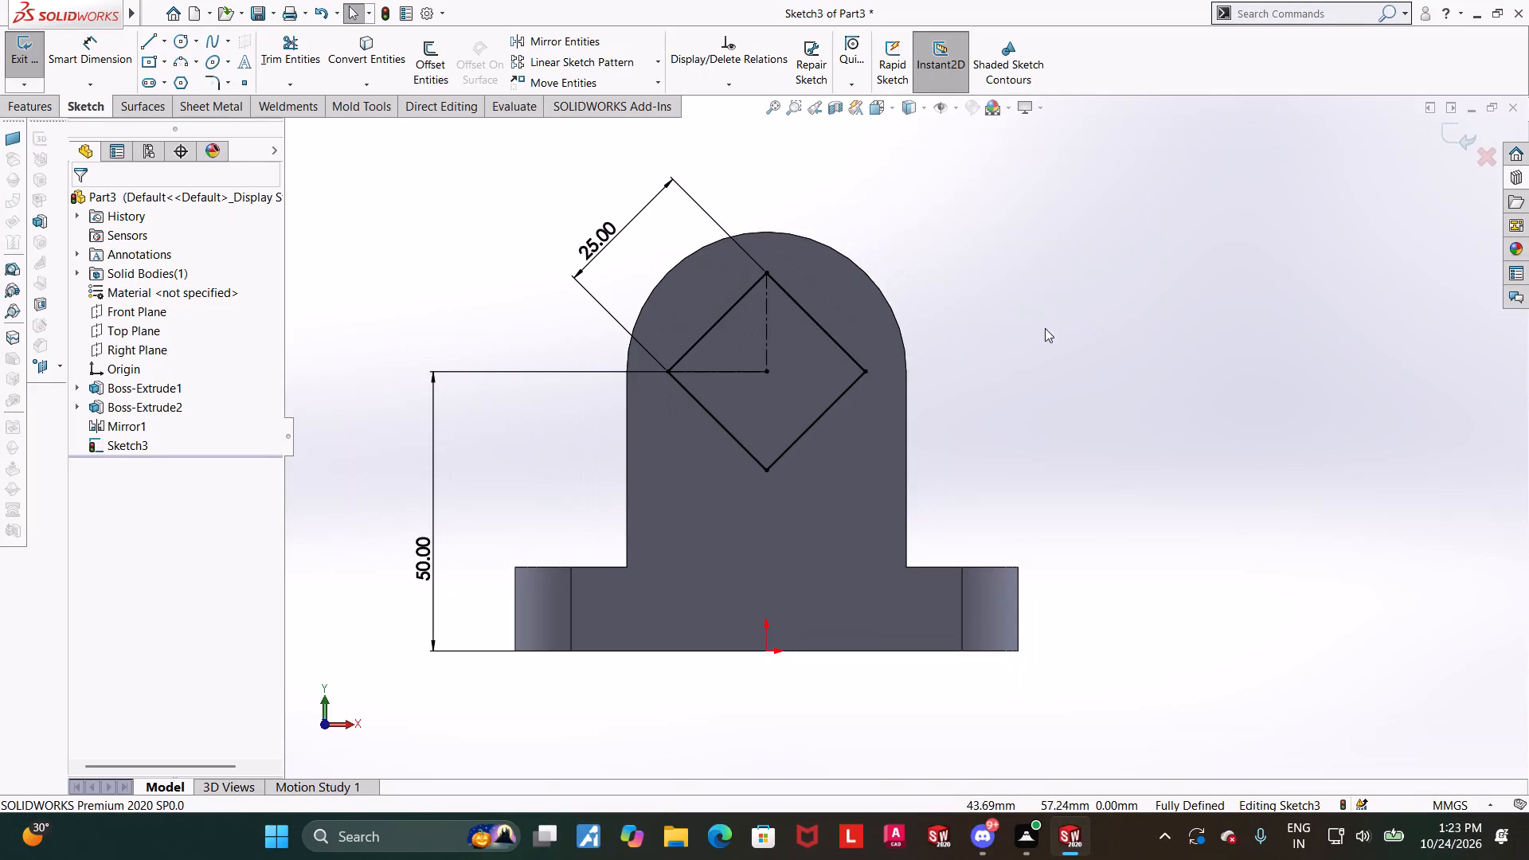
{"action": "left_click", "coordinate": [1132, 322]}
{"action": "left_click", "coordinate": [832, 405]}
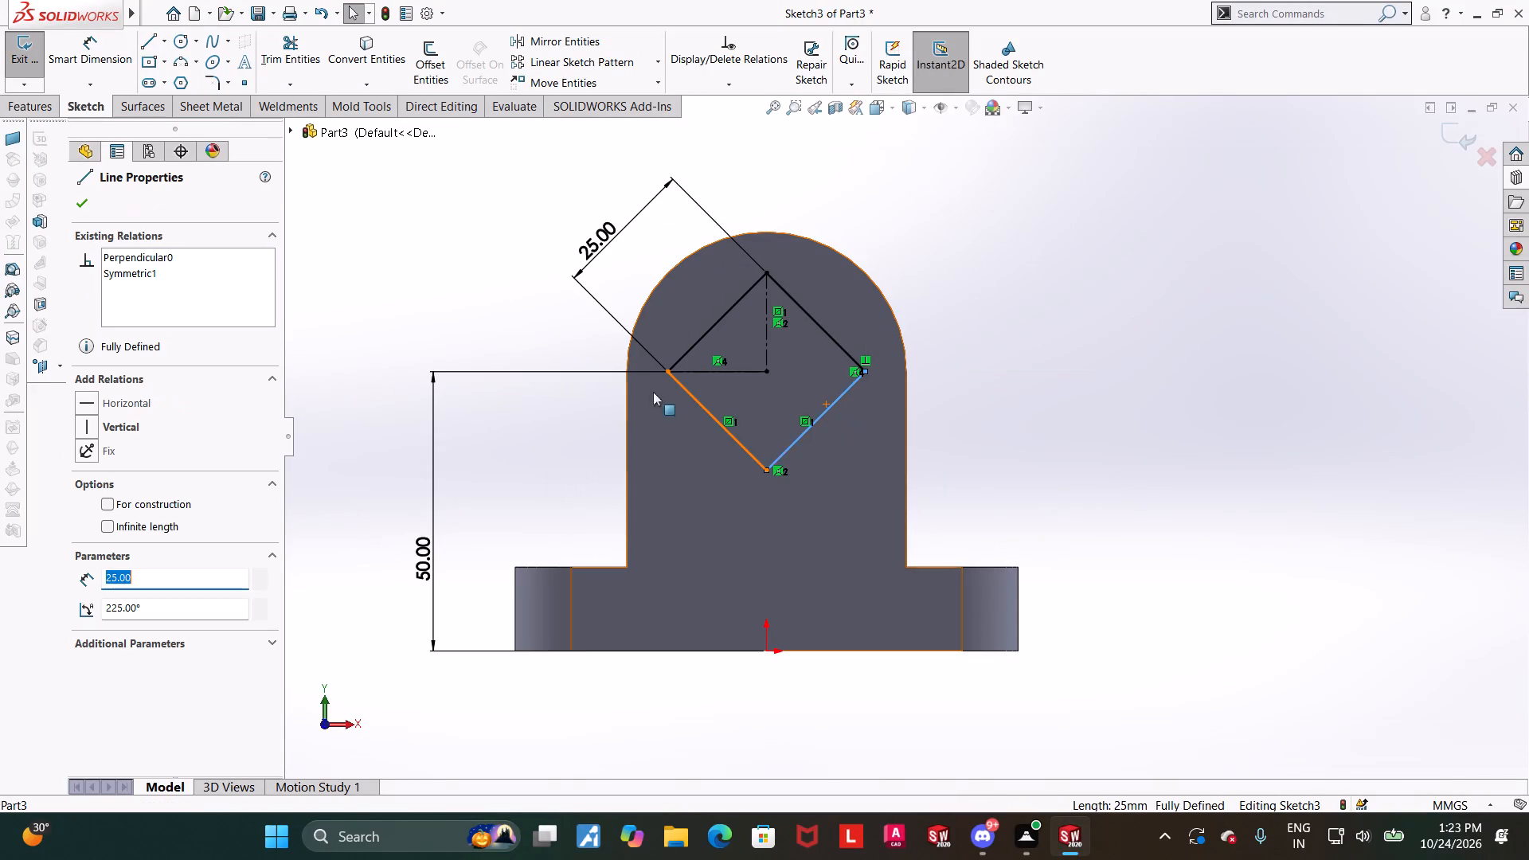
{"action": "left_click", "coordinate": [701, 406], "text": "ctrl"}
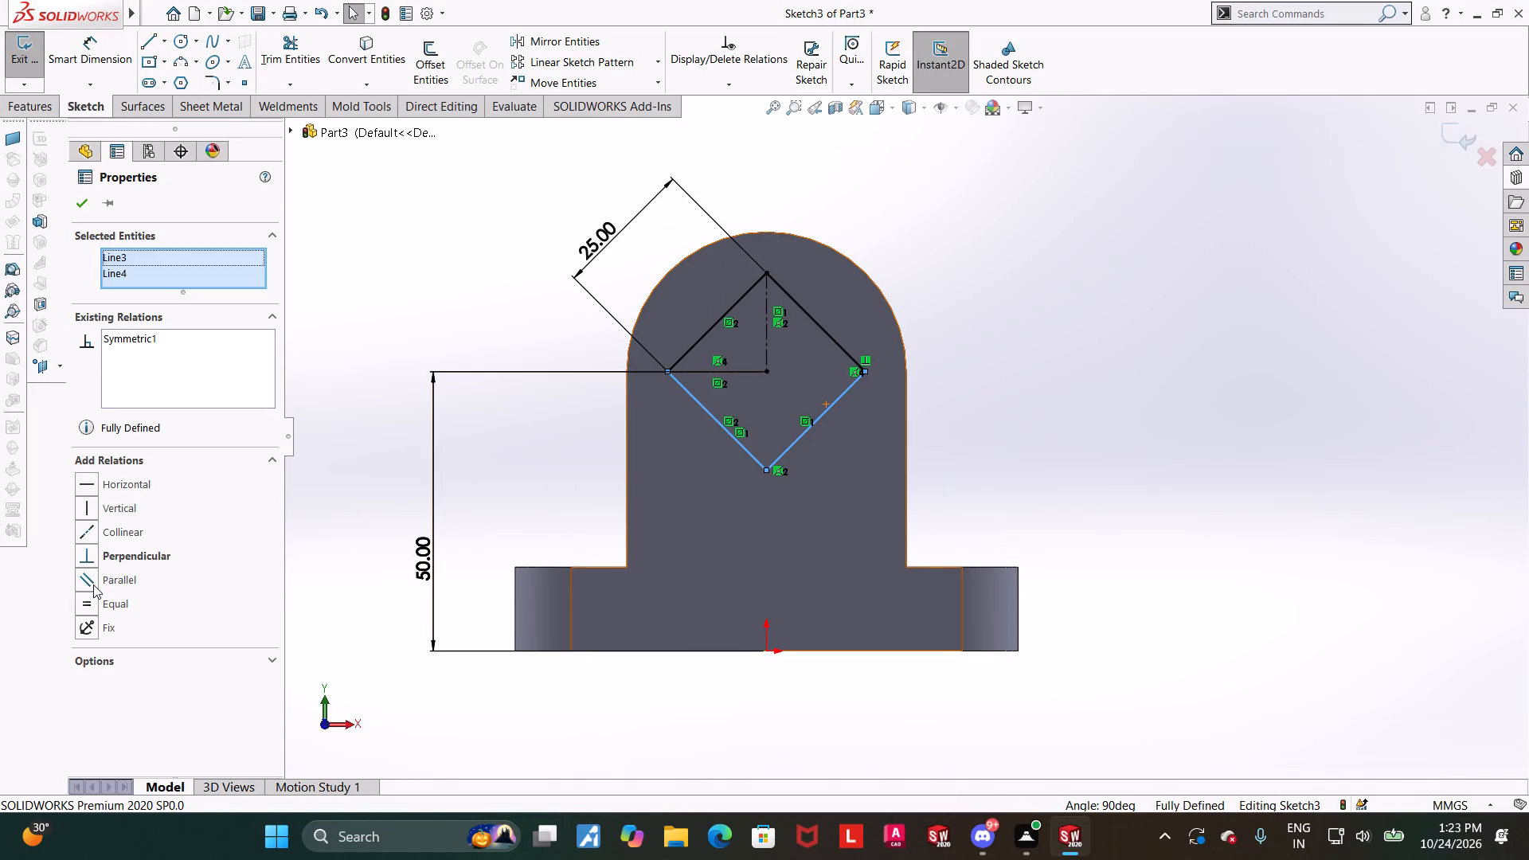
{"action": "left_click", "coordinate": [85, 596]}
{"action": "left_click", "coordinate": [1163, 494]}
Apply an Equal relation to the diamond's two upper sides.
{"action": "scroll", "coordinate": [1159, 485], "scroll_direction": "up", "scroll_amount": 1}
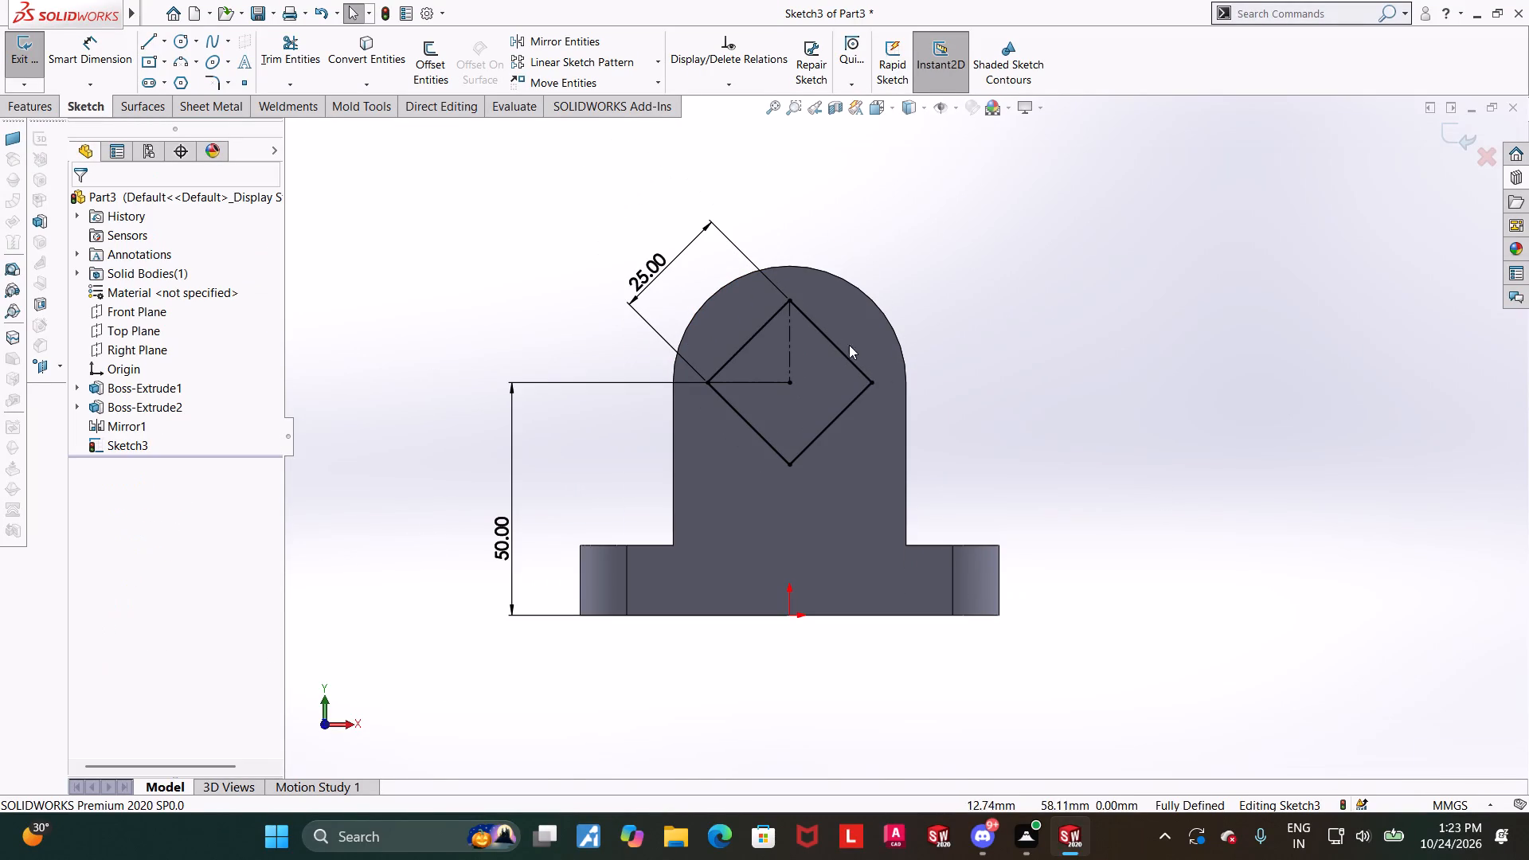
{"action": "left_click", "coordinate": [830, 344]}
{"action": "left_click", "coordinate": [765, 322], "text": "ctrl"}
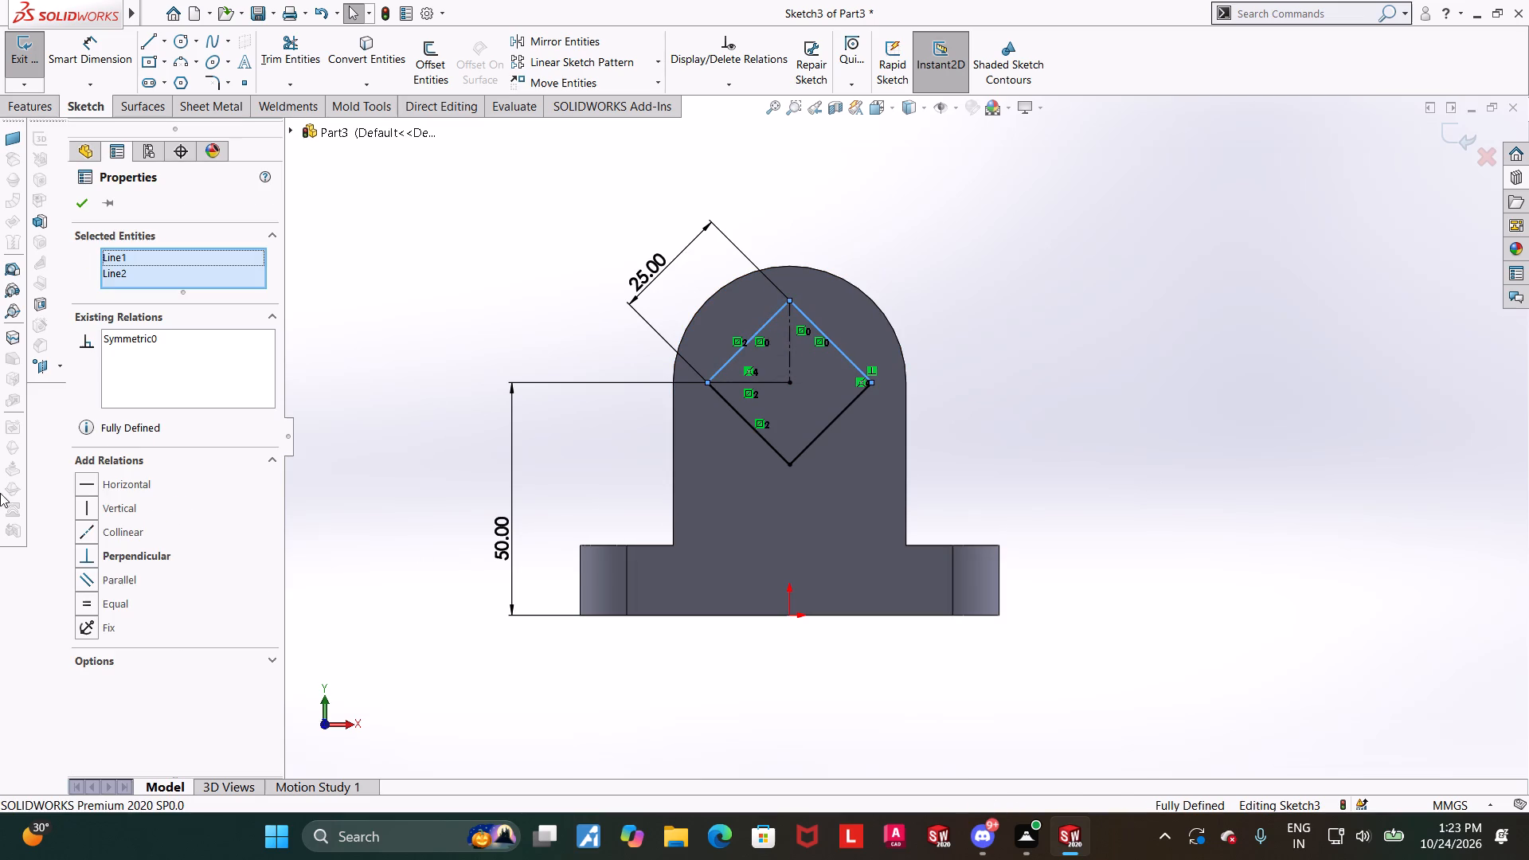
{"action": "left_click", "coordinate": [88, 596]}
{"action": "left_click", "coordinate": [1470, 371]}
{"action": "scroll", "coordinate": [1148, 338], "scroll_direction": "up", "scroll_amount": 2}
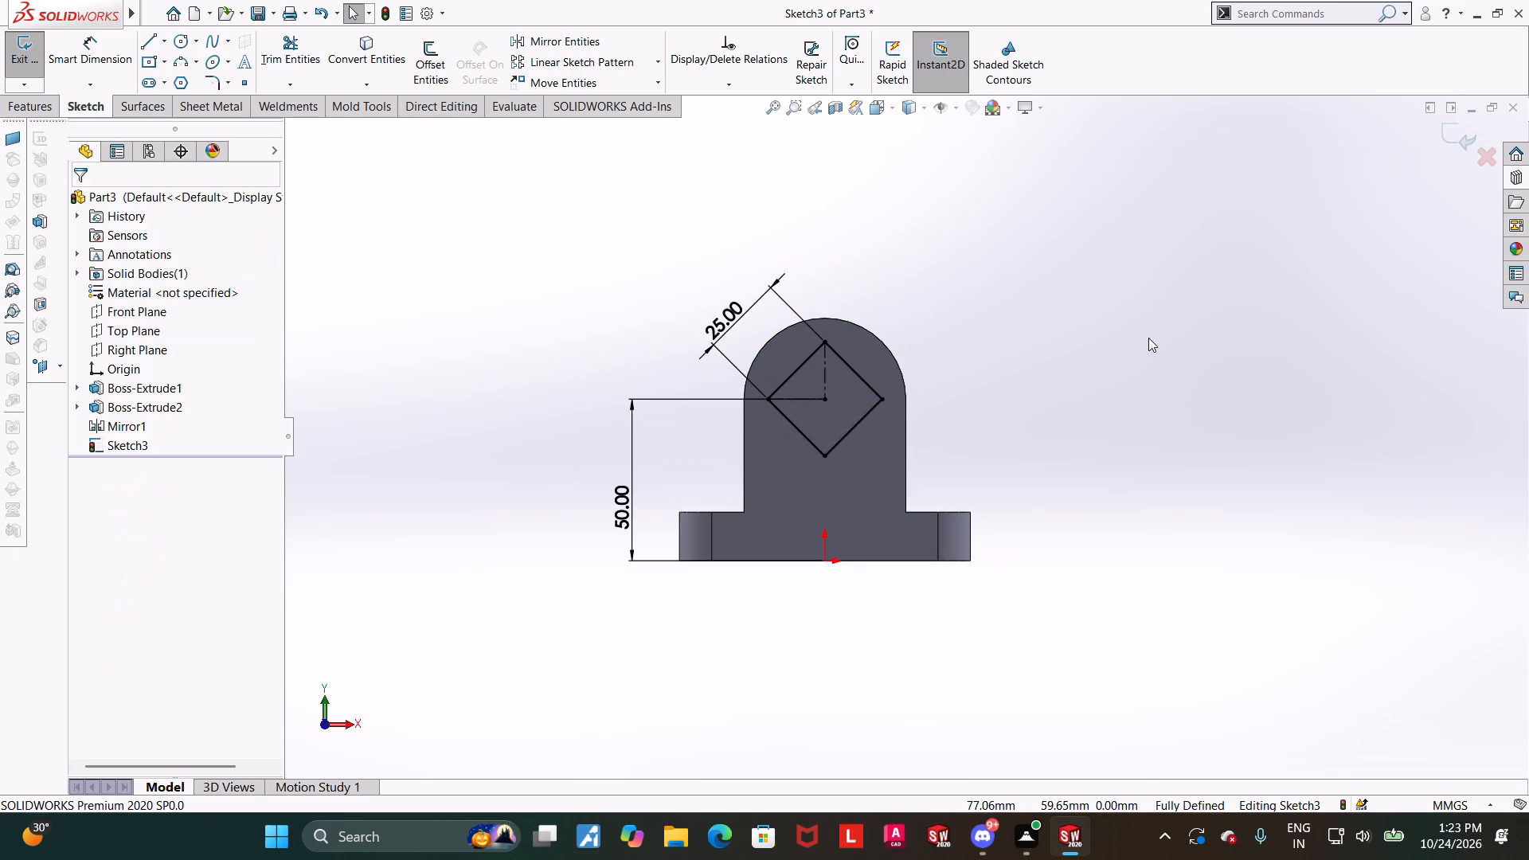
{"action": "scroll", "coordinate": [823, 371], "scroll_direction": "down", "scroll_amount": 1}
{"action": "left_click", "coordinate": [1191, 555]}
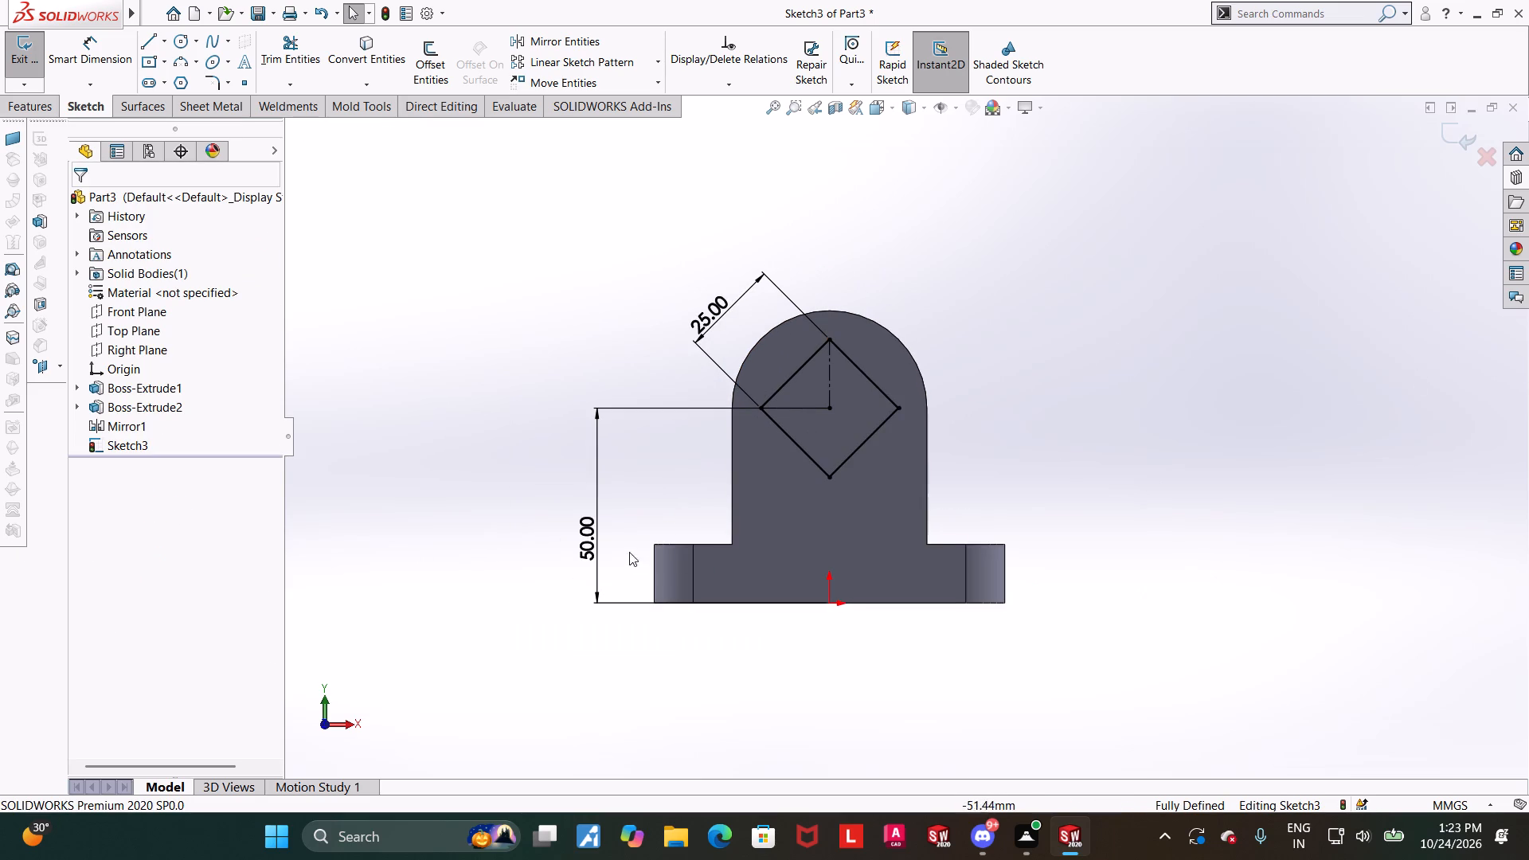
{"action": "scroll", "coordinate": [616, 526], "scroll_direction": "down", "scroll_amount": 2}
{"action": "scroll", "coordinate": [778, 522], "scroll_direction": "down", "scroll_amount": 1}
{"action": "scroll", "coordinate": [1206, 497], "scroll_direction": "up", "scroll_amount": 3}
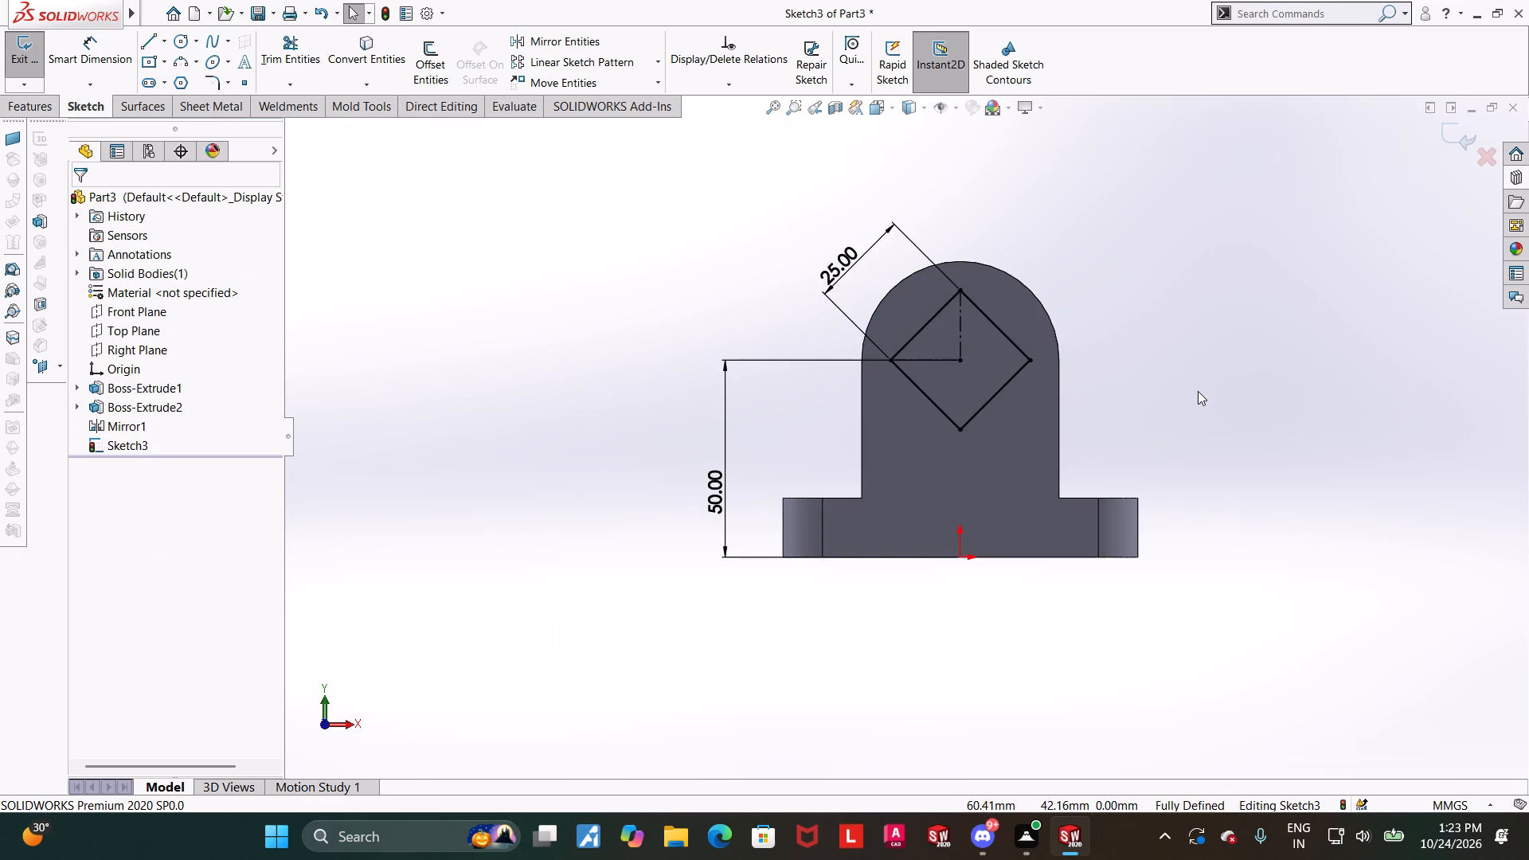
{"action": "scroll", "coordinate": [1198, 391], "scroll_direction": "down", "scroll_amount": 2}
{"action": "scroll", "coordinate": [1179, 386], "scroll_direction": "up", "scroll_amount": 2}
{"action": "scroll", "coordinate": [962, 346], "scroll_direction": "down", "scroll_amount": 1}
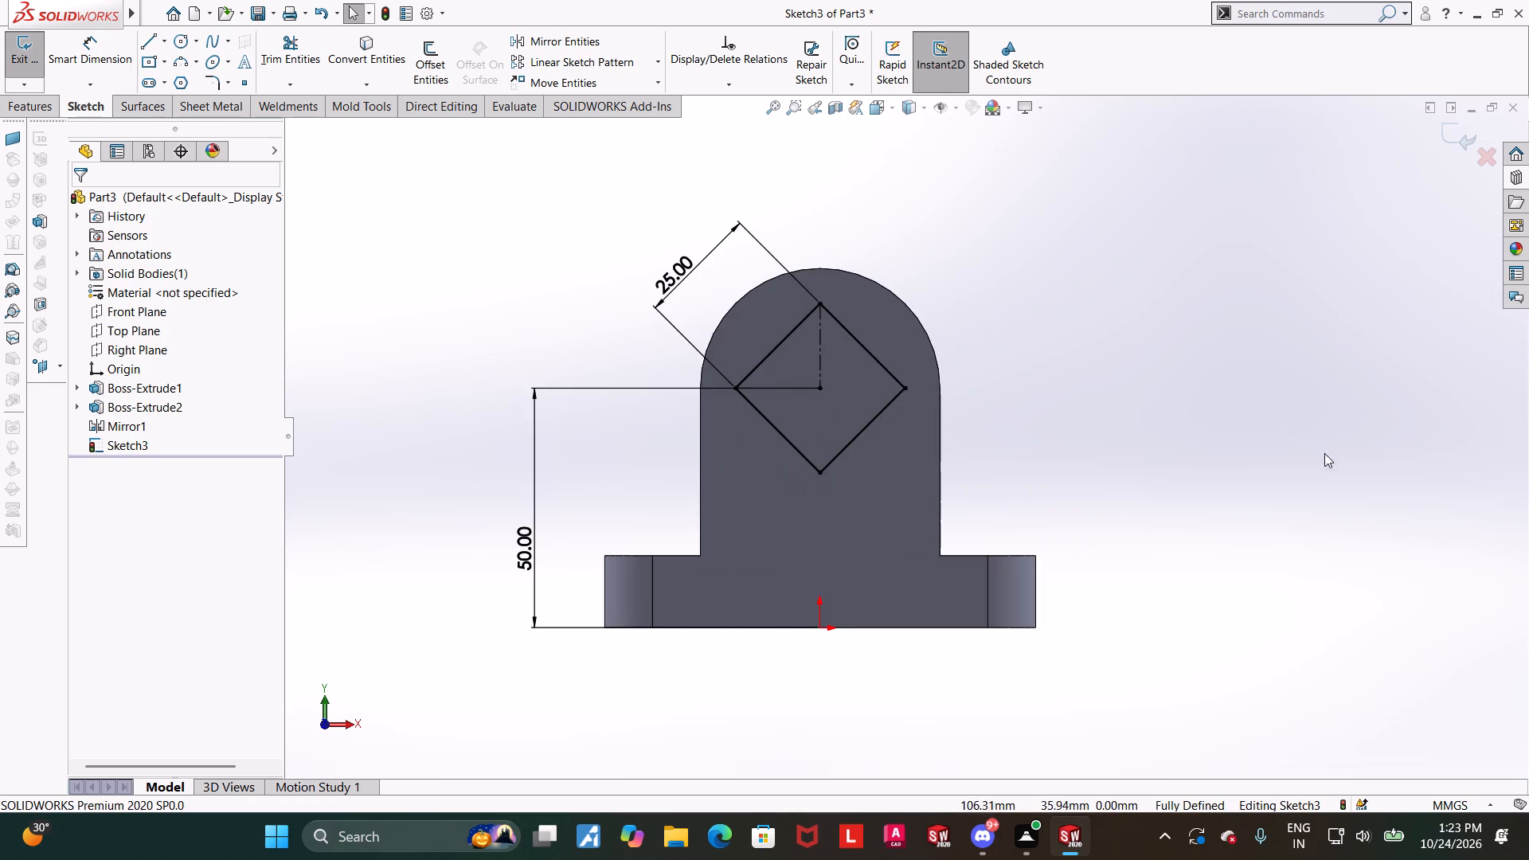
Extrude-cut the diamond sketch to a blind depth of 8 mm through its lug.
{"action": "middle_click_drag", "start_coordinate": [1270, 427], "coordinate": [1199, 466]}
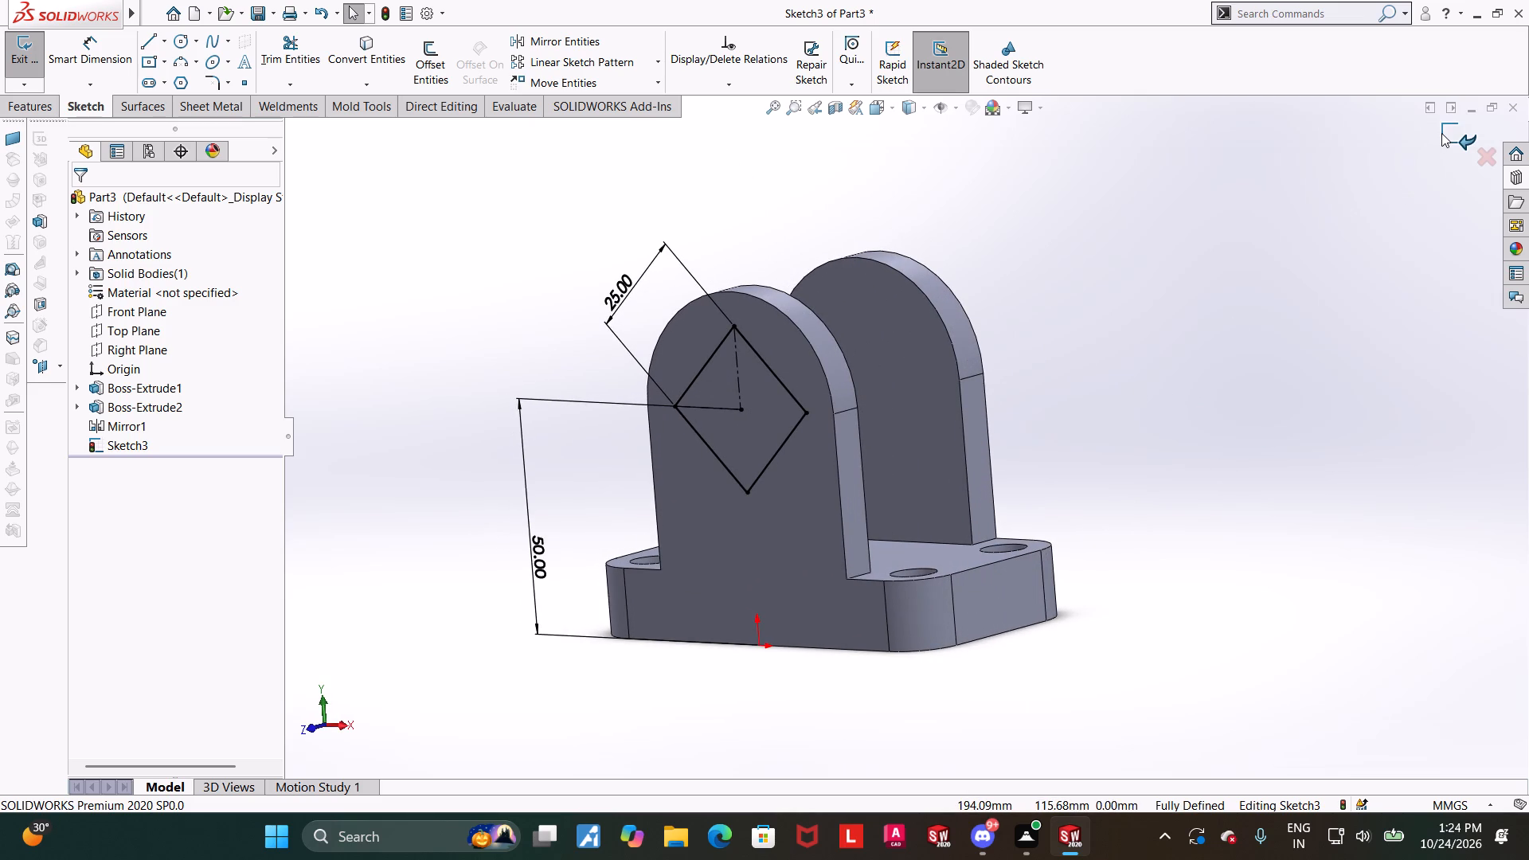
{"action": "left_click", "coordinate": [1441, 133]}
{"action": "scroll", "coordinate": [1165, 346], "scroll_direction": "up", "scroll_amount": 1}
{"action": "middle_click_drag", "start_coordinate": [1157, 354], "coordinate": [1144, 362]}
{"action": "left_click", "coordinate": [285, 61]}
{"action": "middle_click_drag", "start_coordinate": [574, 369], "coordinate": [485, 395]}
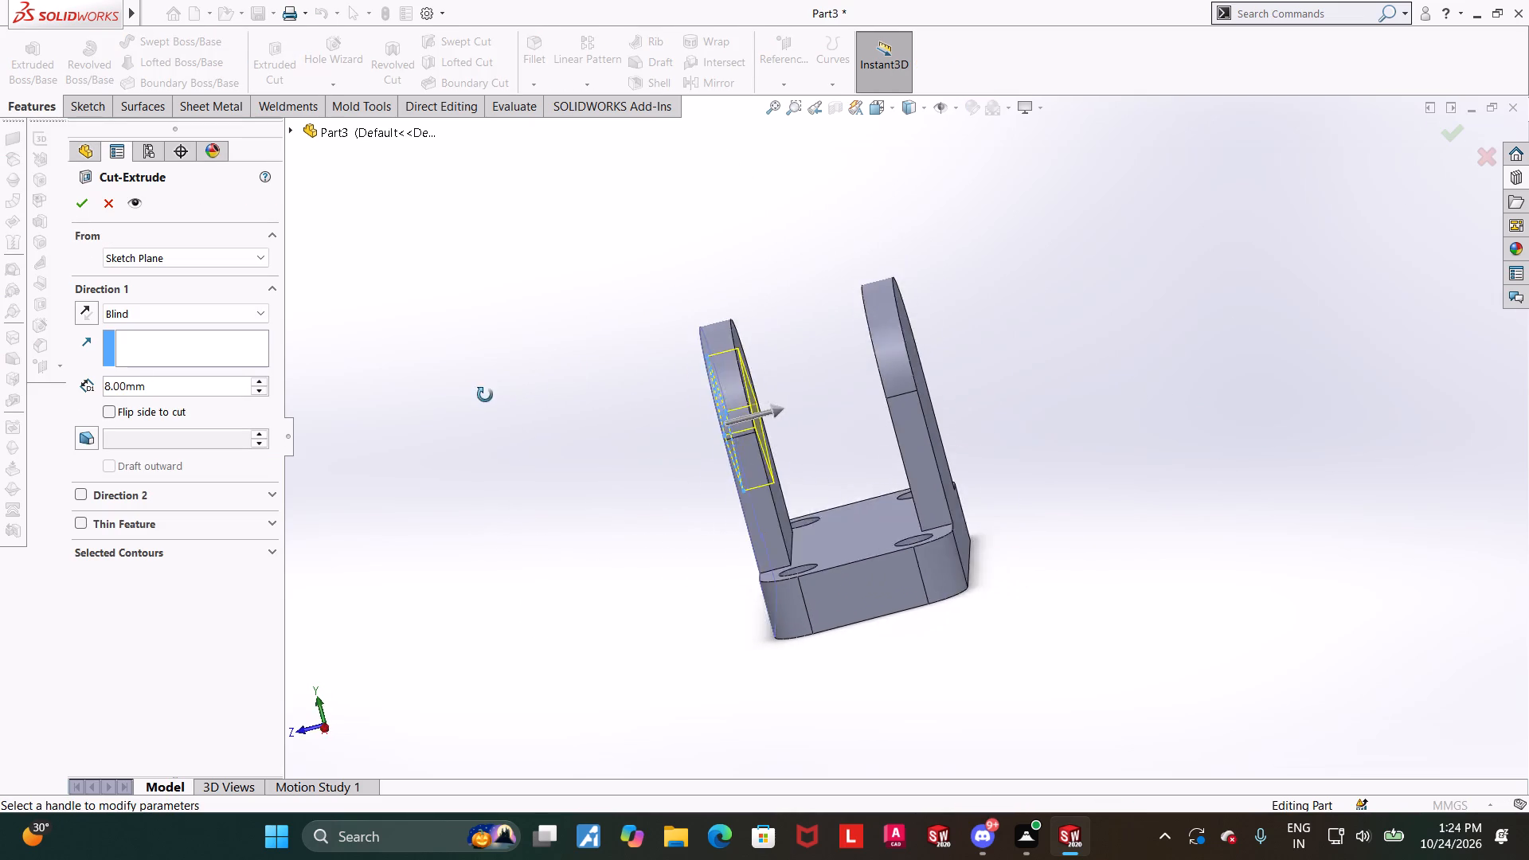
{"action": "middle_click_drag", "start_coordinate": [485, 395], "coordinate": [484, 441]}
{"action": "middle_click_drag", "start_coordinate": [340, 410], "coordinate": [366, 448]}
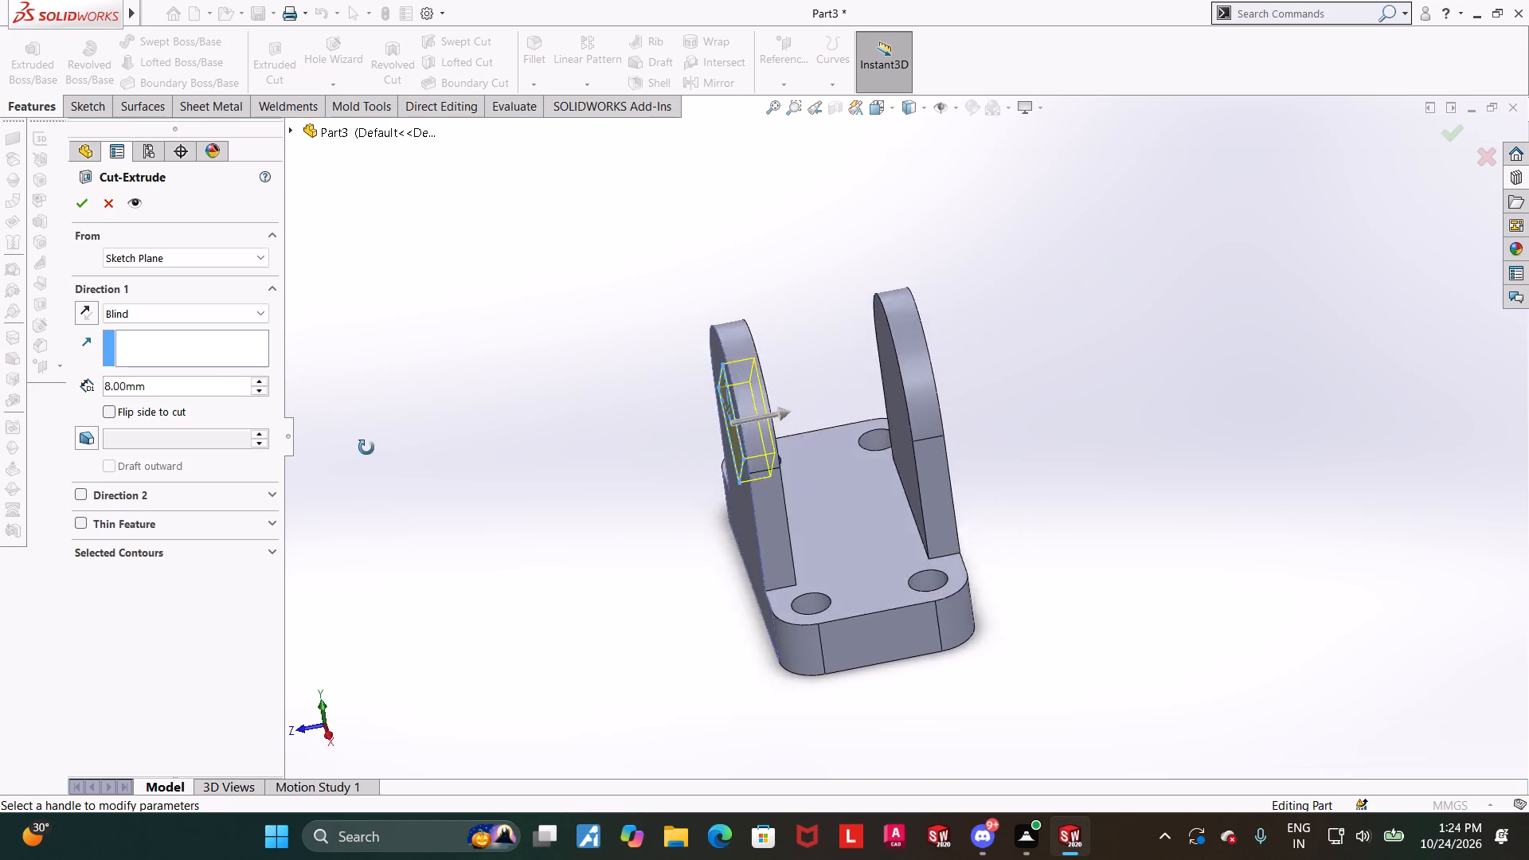
{"action": "middle_click_drag", "start_coordinate": [366, 448], "coordinate": [342, 436]}
{"action": "scroll", "coordinate": [687, 329], "scroll_direction": "down", "scroll_amount": 2}
{"action": "scroll", "coordinate": [885, 444], "scroll_direction": "up", "scroll_amount": 4}
{"action": "scroll", "coordinate": [1067, 494], "scroll_direction": "down", "scroll_amount": 3}
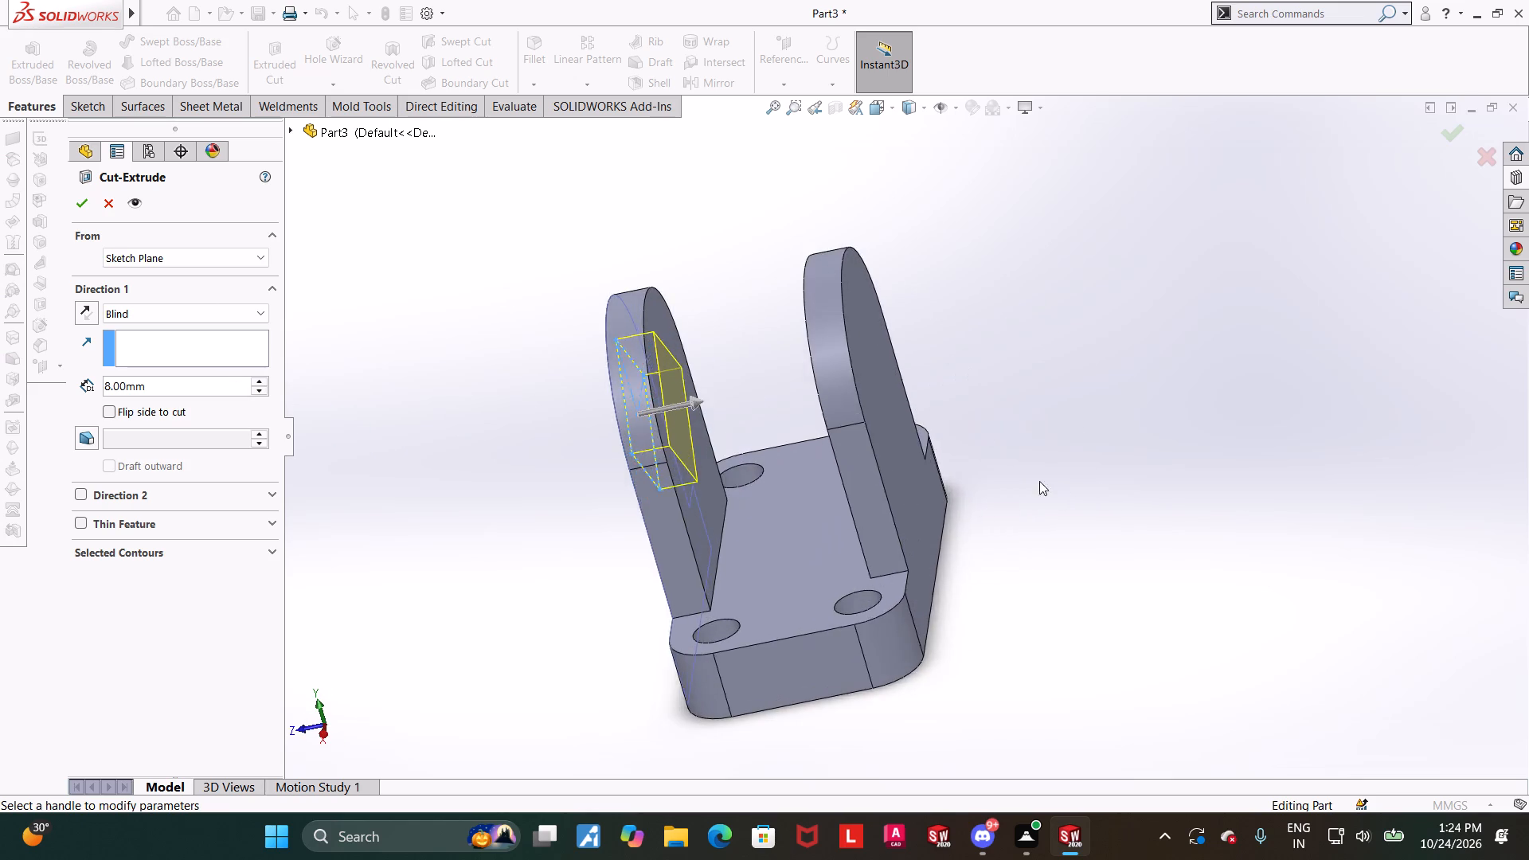
{"action": "middle_click_drag", "start_coordinate": [1003, 484], "coordinate": [973, 514]}
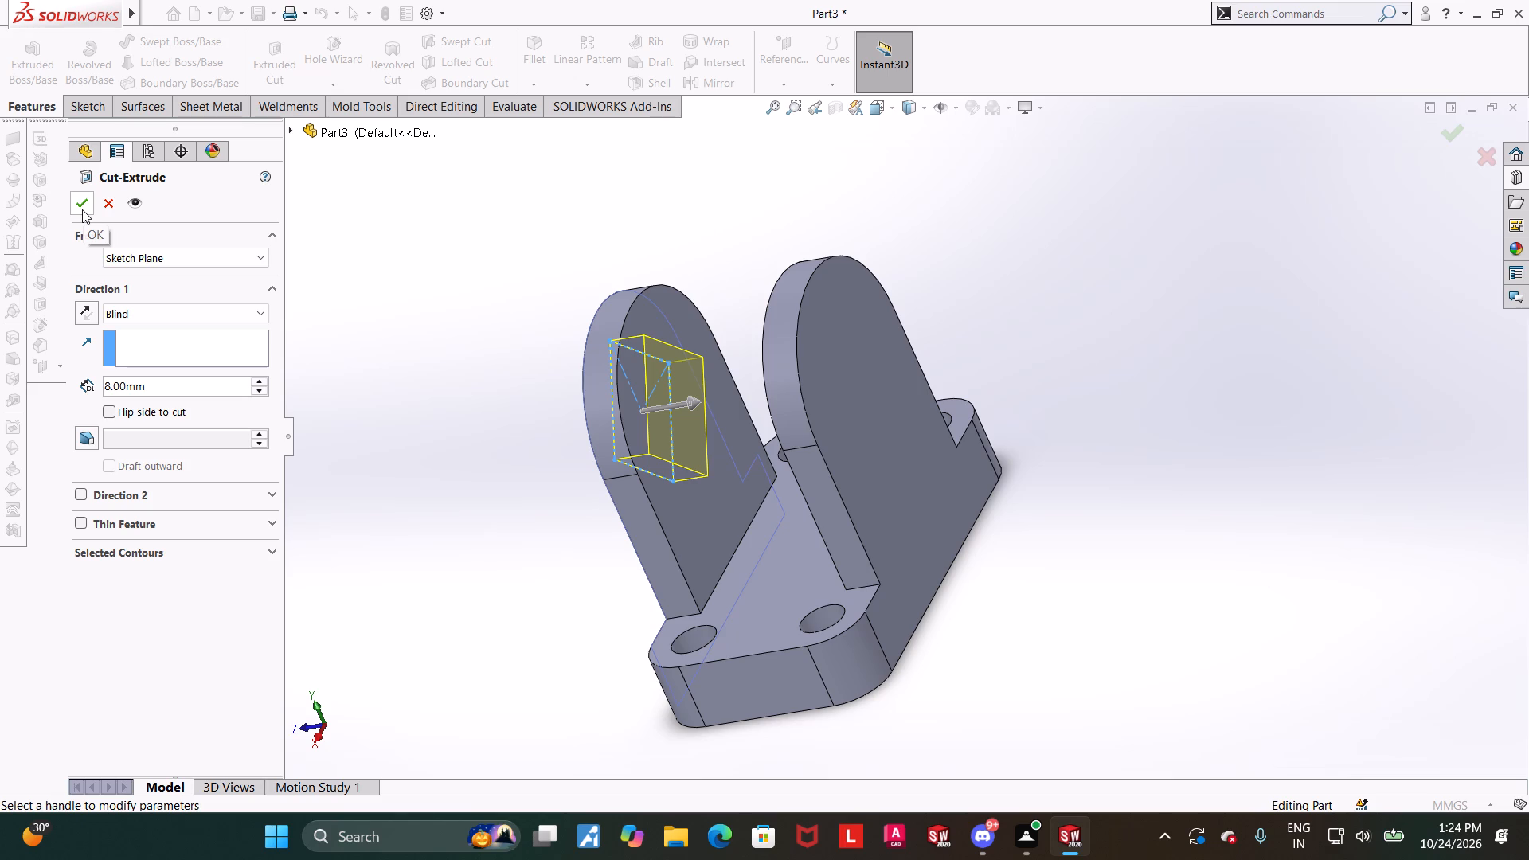
{"action": "left_click", "coordinate": [82, 209]}
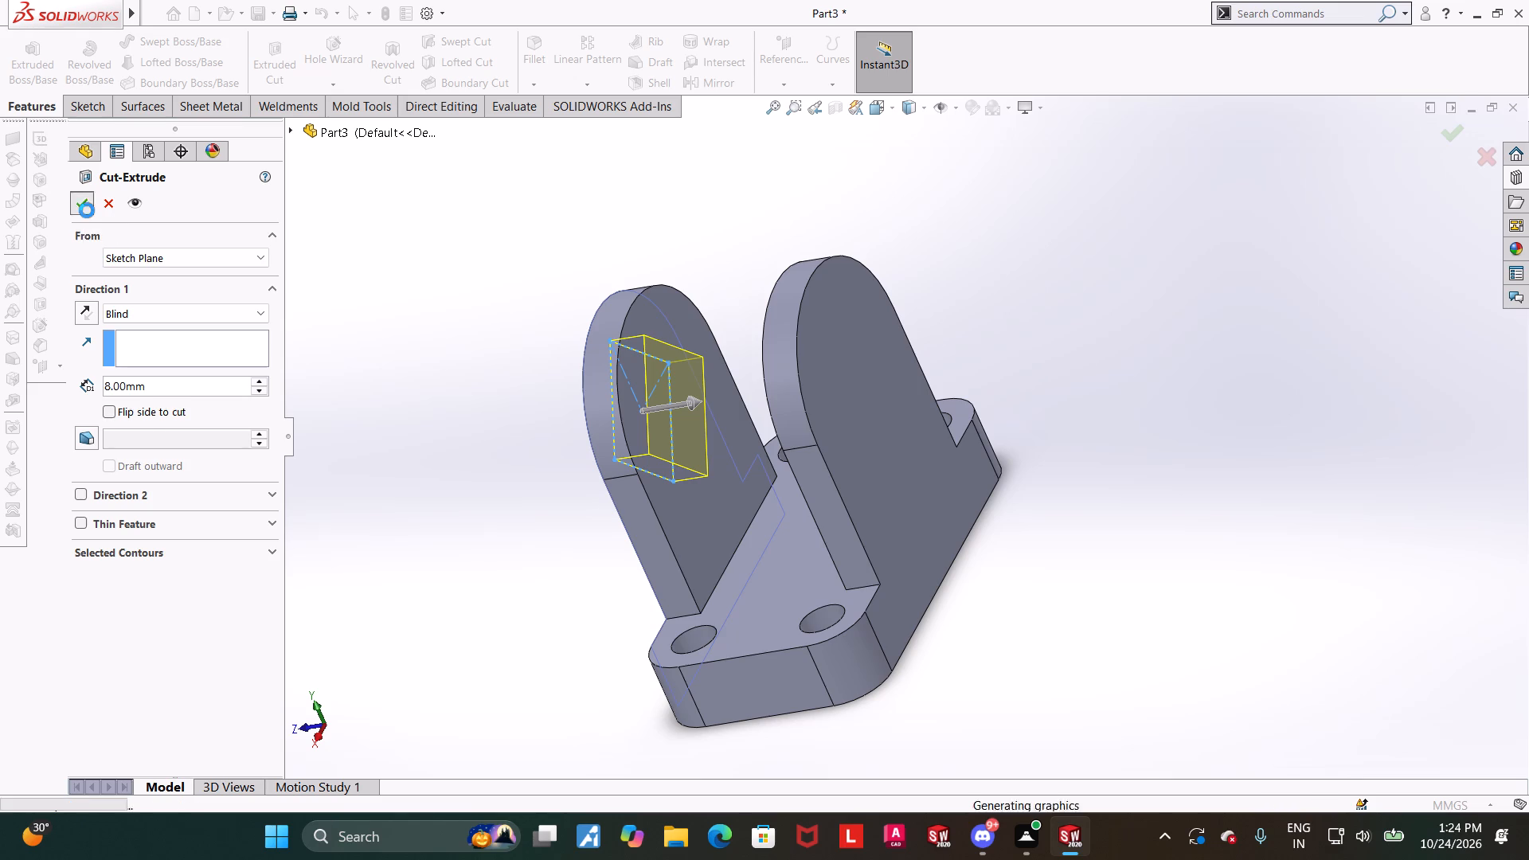
{"action": "left_click", "coordinate": [1151, 436]}
Sketch a circle about 18 mm in diameter on the outer face of the opposite lug, centered above the origin.
{"action": "scroll", "coordinate": [1146, 415], "scroll_direction": "up", "scroll_amount": 2}
{"action": "middle_click_drag", "start_coordinate": [1109, 419], "coordinate": [1120, 428]}
{"action": "scroll", "coordinate": [1105, 420], "scroll_direction": "up", "scroll_amount": 1}
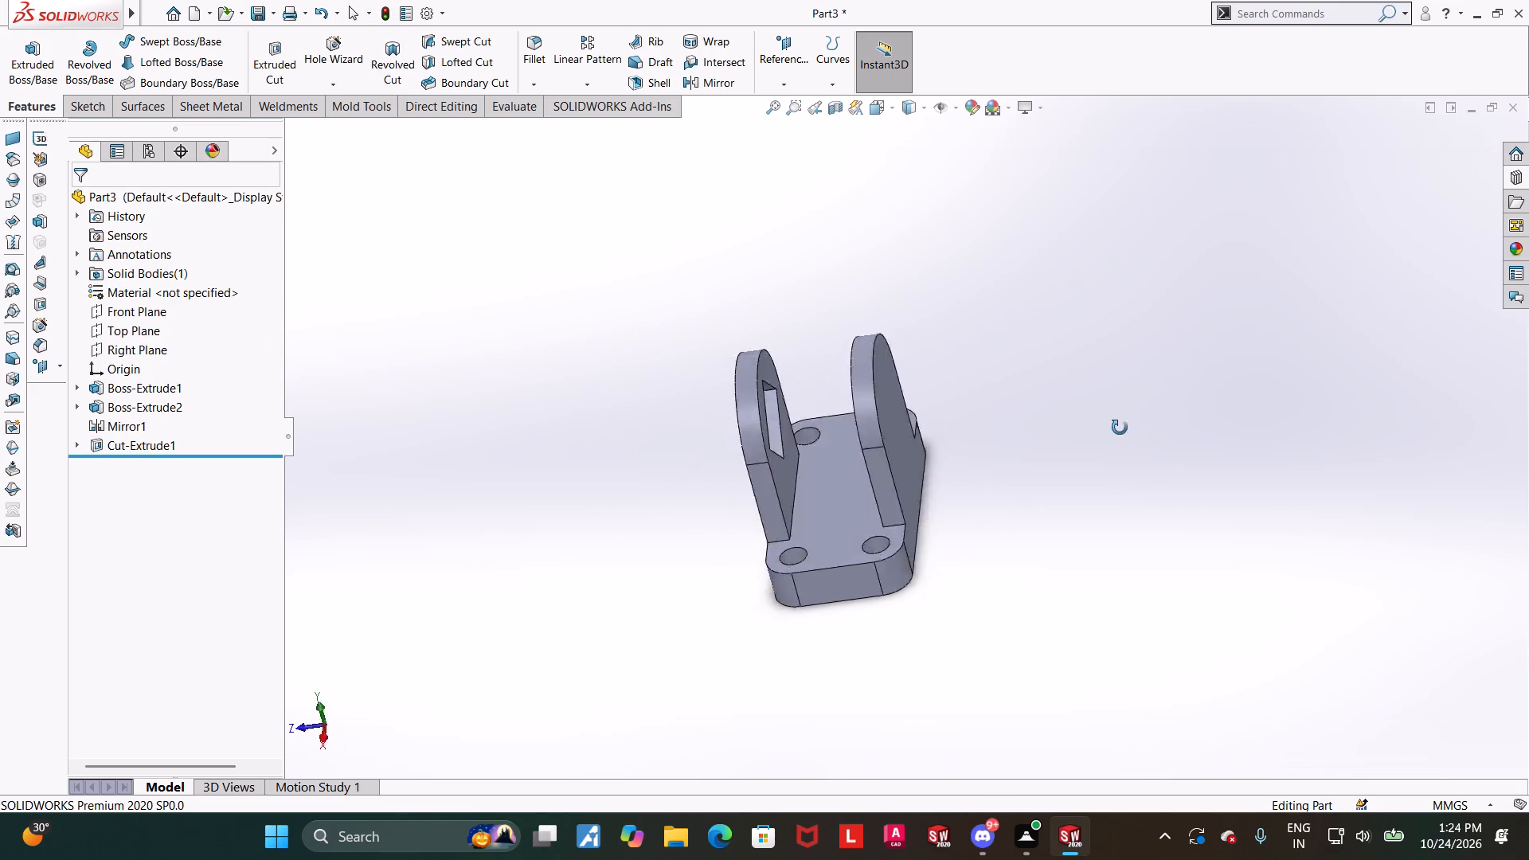
{"action": "middle_click_drag", "start_coordinate": [1120, 428], "coordinate": [1029, 526]}
{"action": "left_click", "coordinate": [885, 448]}
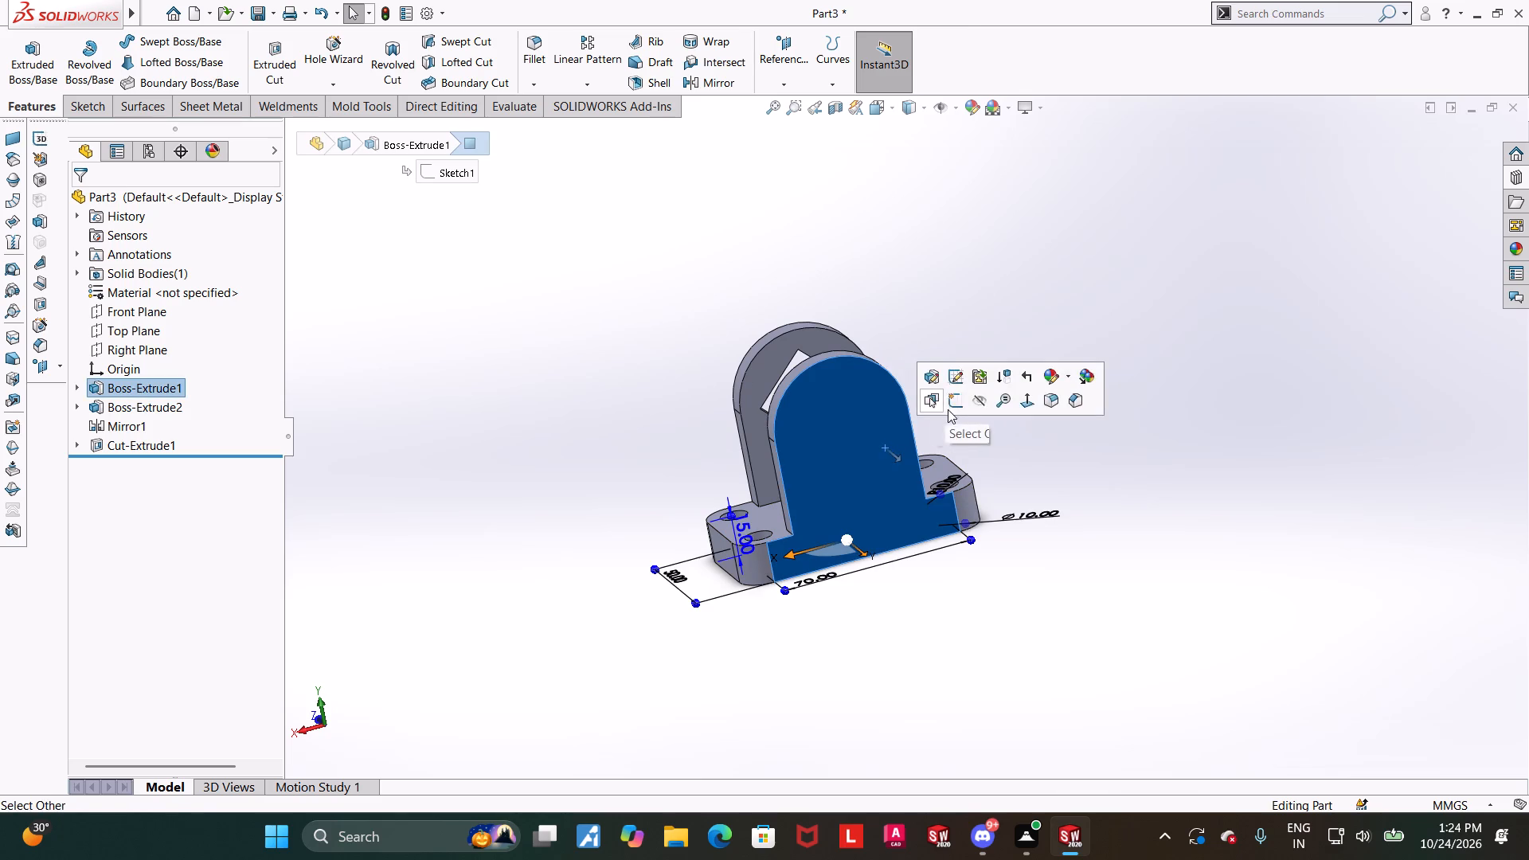
{"action": "left_click", "coordinate": [961, 405]}
{"action": "left_click", "coordinate": [133, 462]}
{"action": "left_click", "coordinate": [167, 444]}
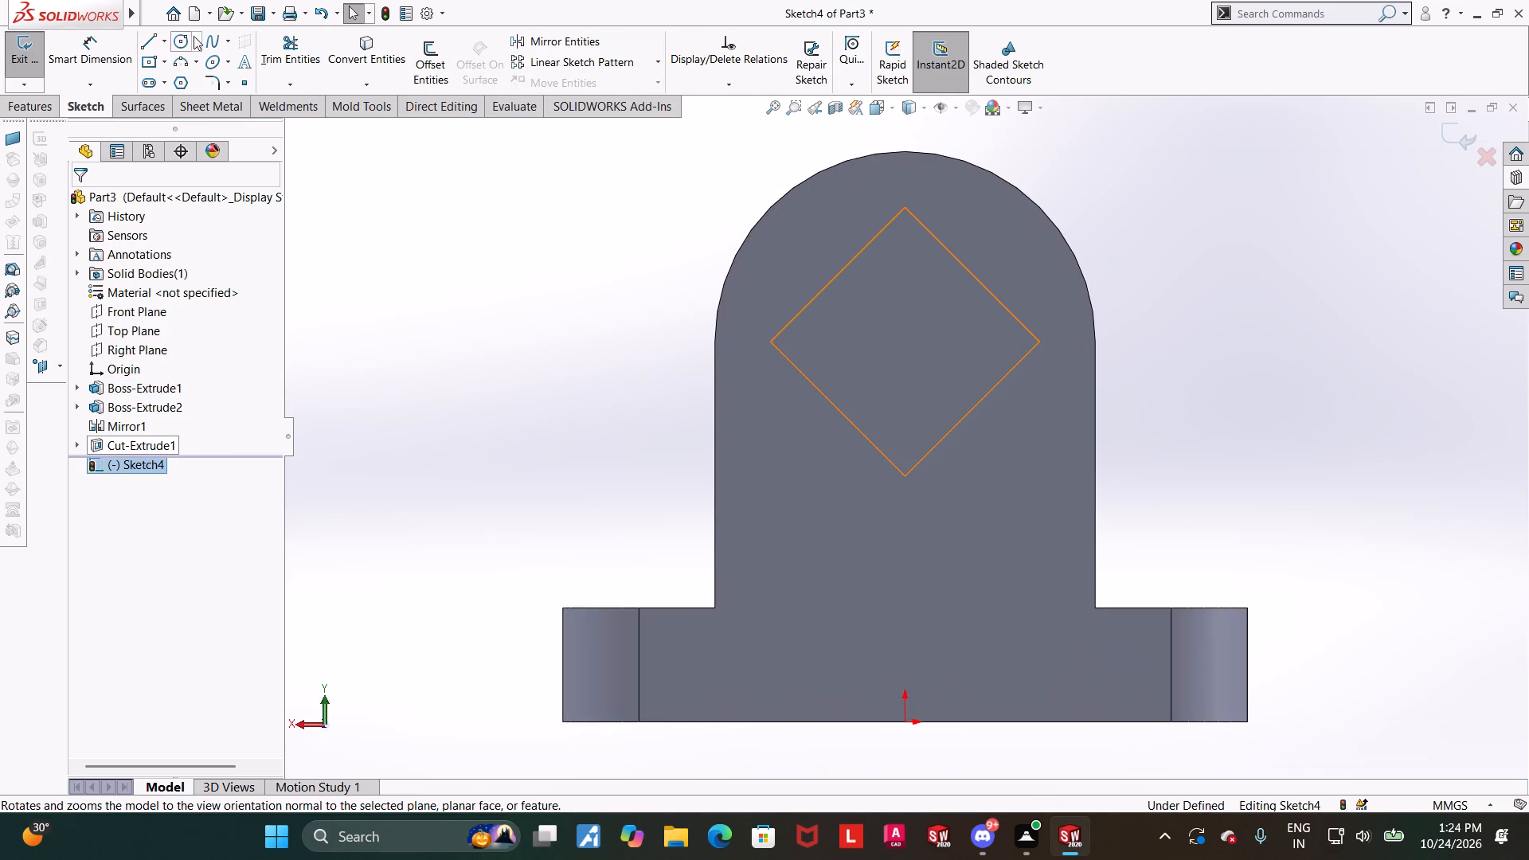
{"action": "left_click", "coordinate": [182, 39]}
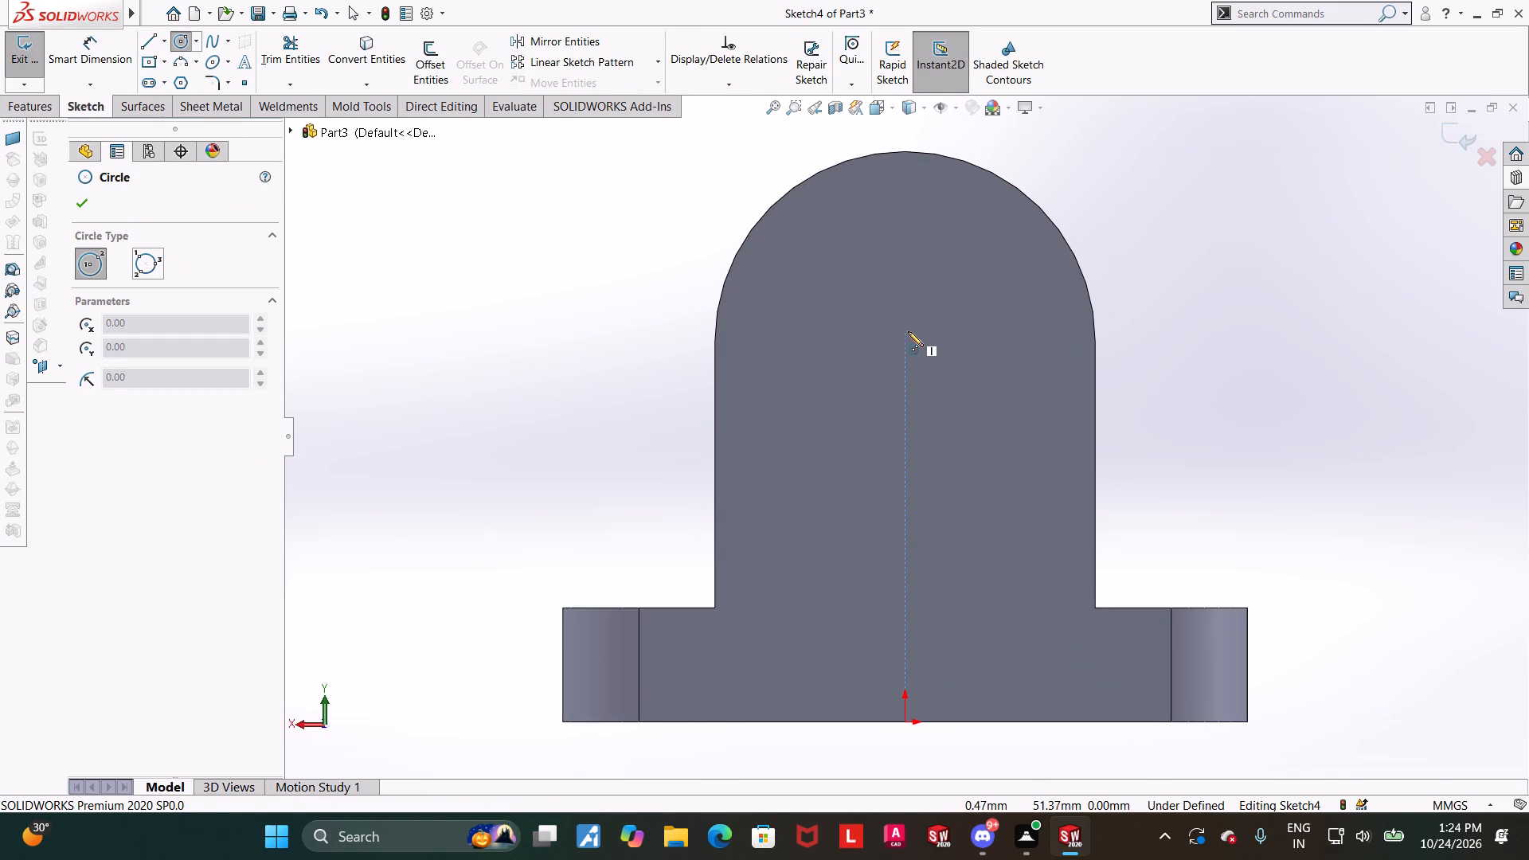
{"action": "left_click", "coordinate": [907, 330]}
{"action": "left_click", "coordinate": [970, 307]}
{"action": "key", "text": "Escape"}
{"action": "key", "text": "Escape"}
Dimension the circle's diameter to 20 mm.
{"action": "left_click", "coordinate": [99, 45]}
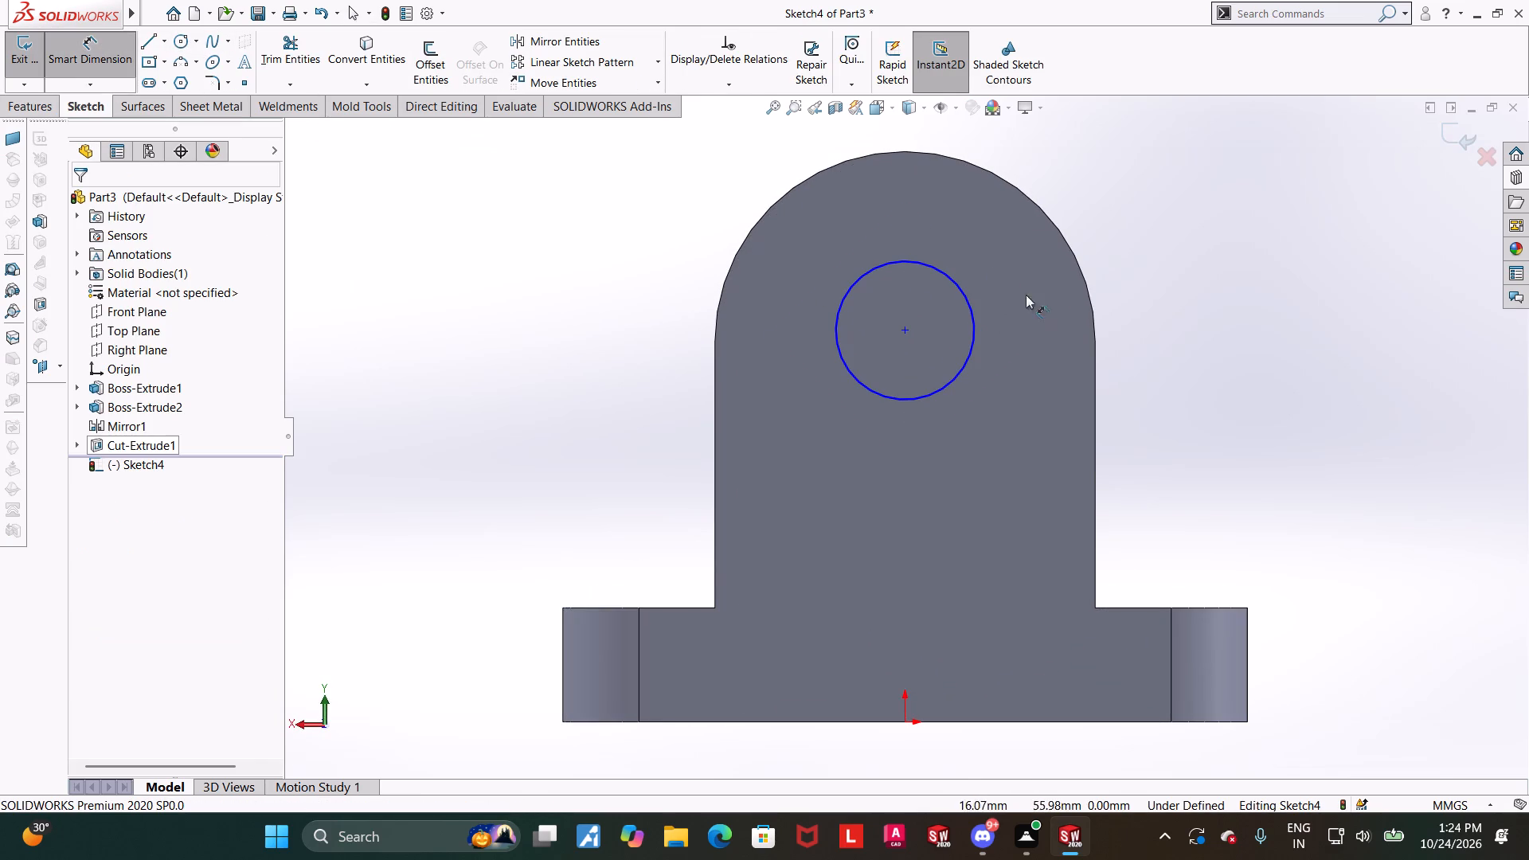
{"action": "left_click", "coordinate": [948, 272]}
{"action": "scroll", "coordinate": [1002, 305], "scroll_direction": "up", "scroll_amount": 2}
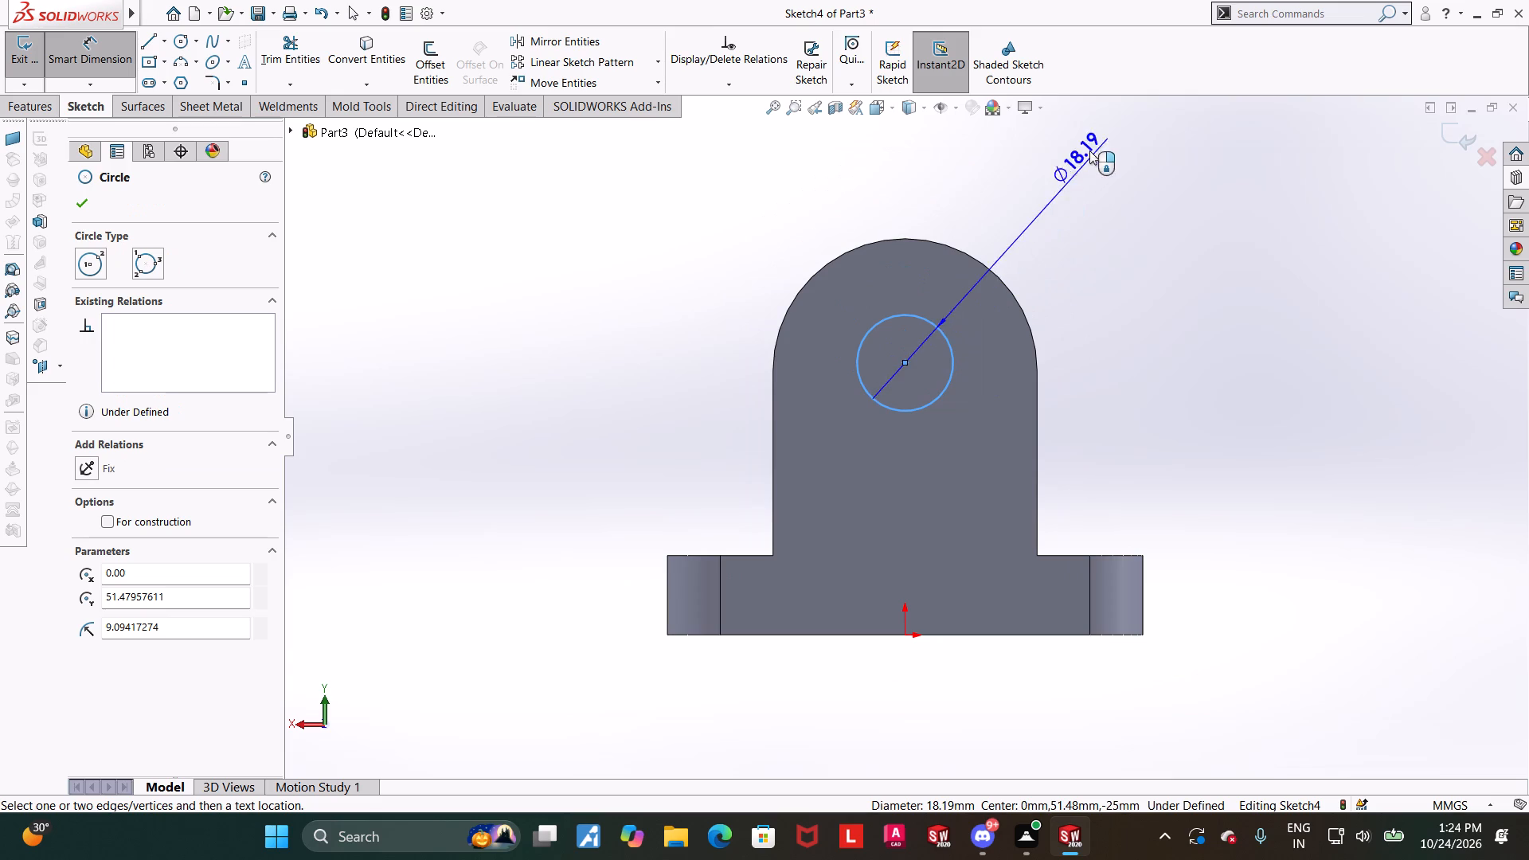
{"action": "left_click", "coordinate": [1100, 197]}
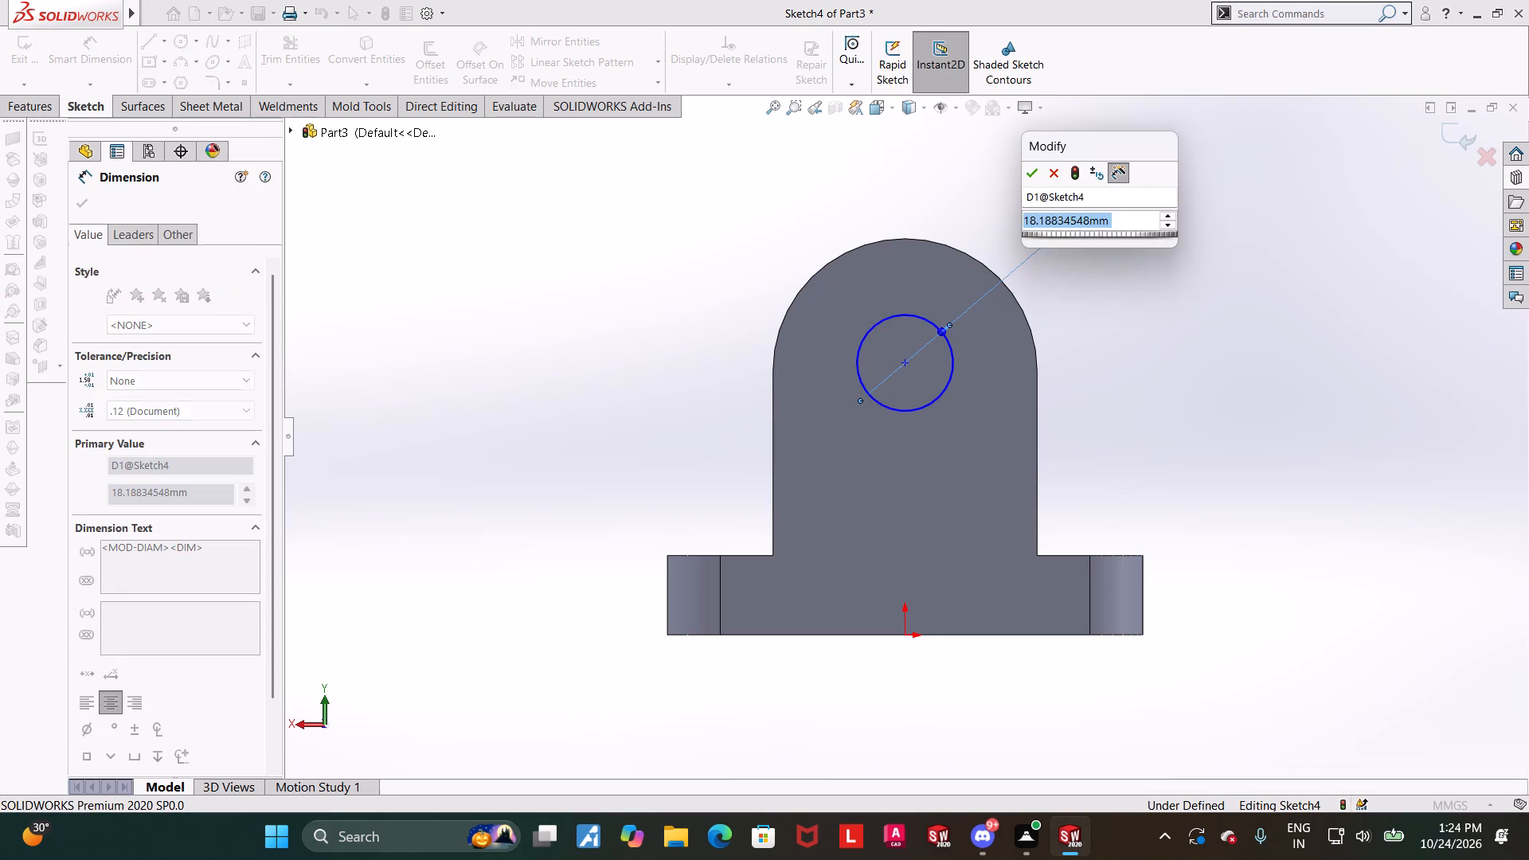
{"action": "type", "text": "20"}
{"action": "key", "text": "Return"}
{"action": "key", "text": "Escape"}
{"action": "left_click", "coordinate": [1148, 227]}
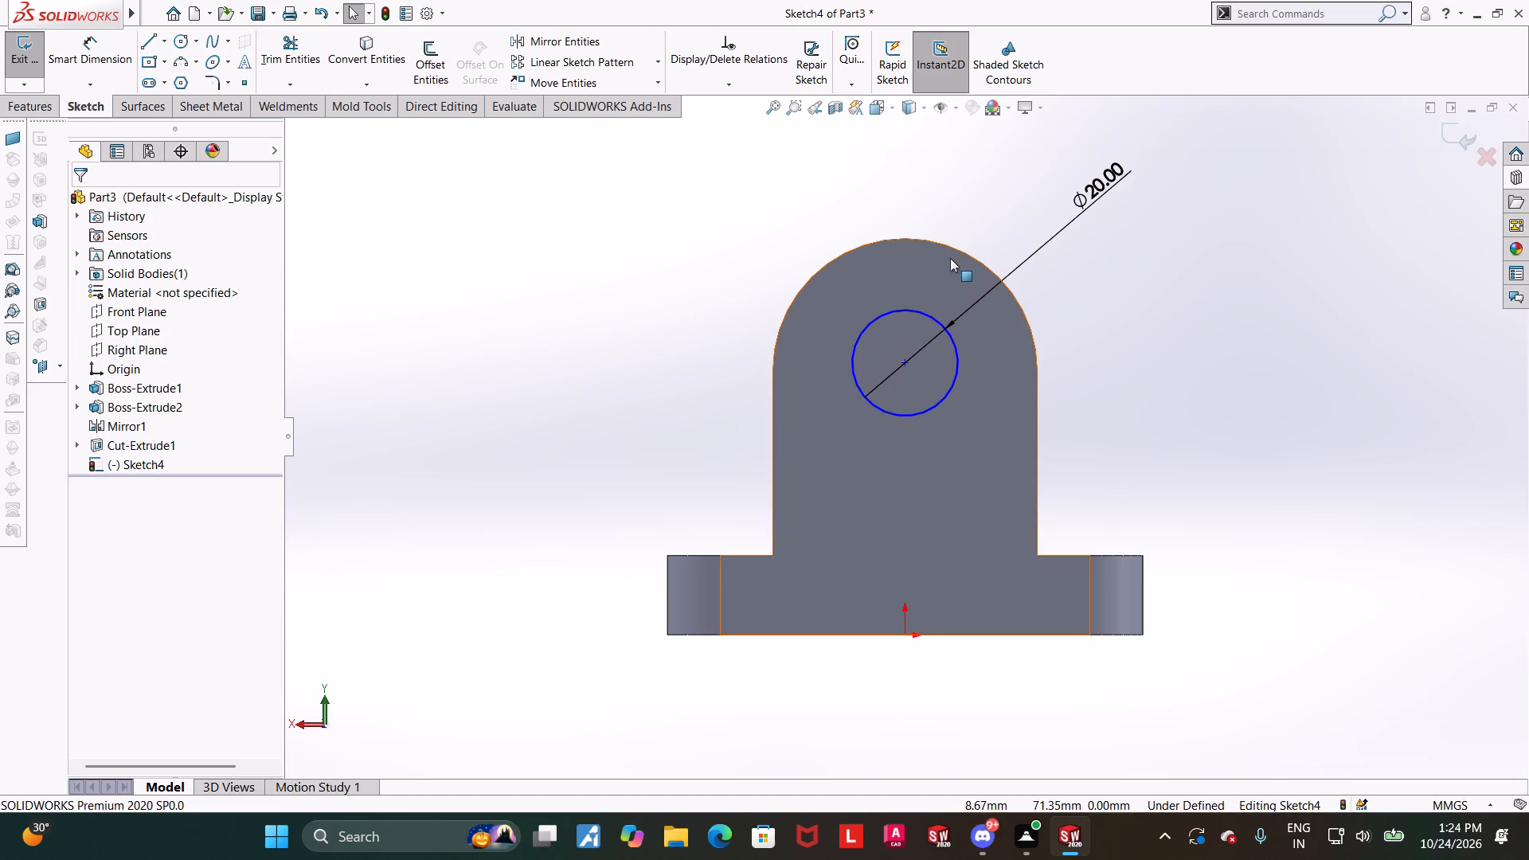
Apply a Concentric relation between the circle and the lug's rounded top edge.
{"action": "left_click", "coordinate": [947, 246]}
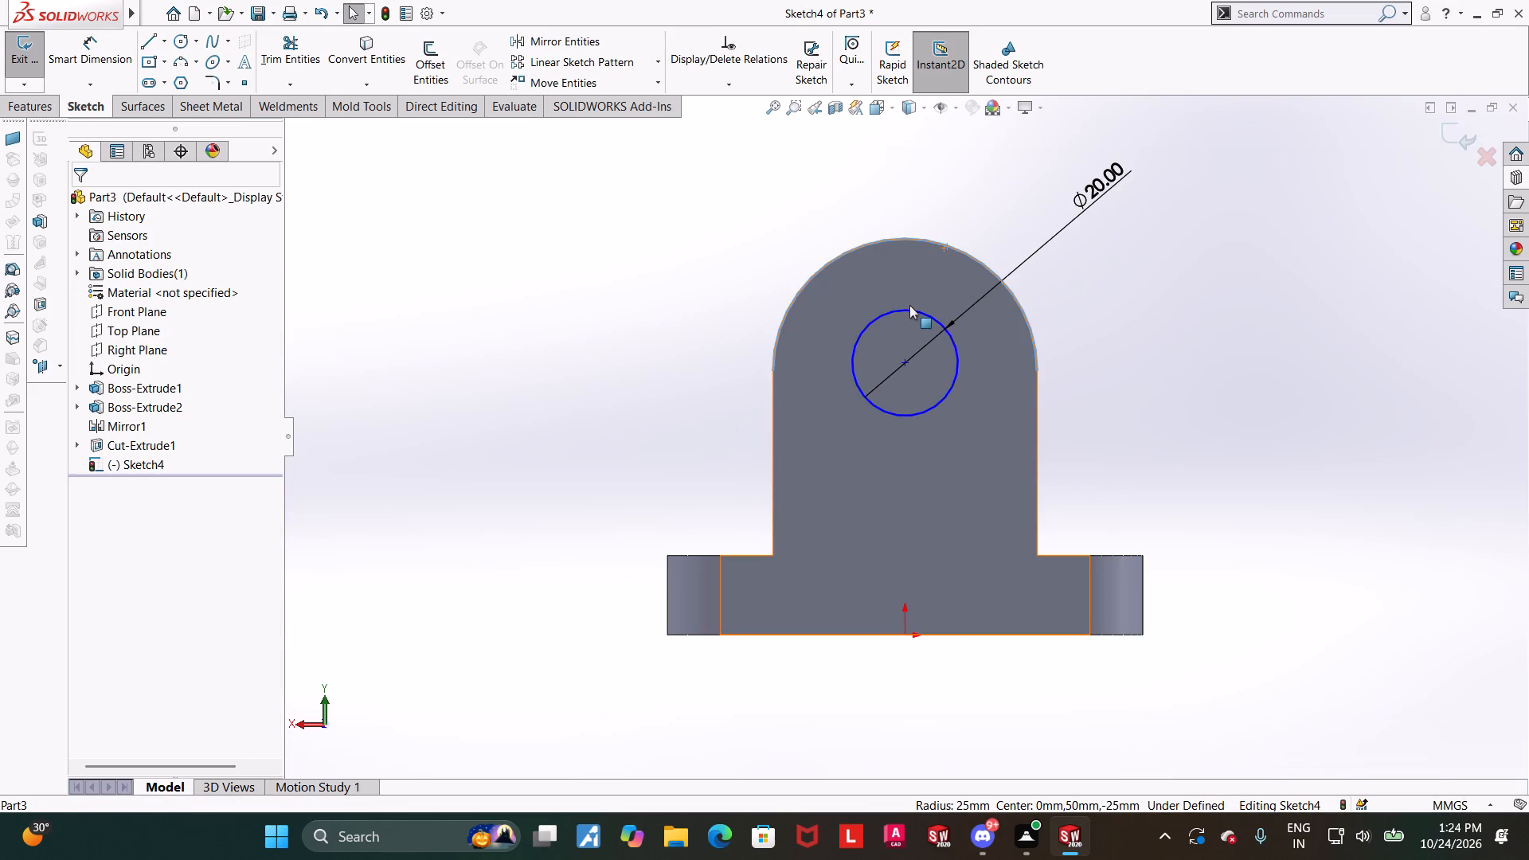
{"action": "left_click", "coordinate": [907, 307], "text": "ctrl"}
{"action": "left_click", "coordinate": [92, 526]}
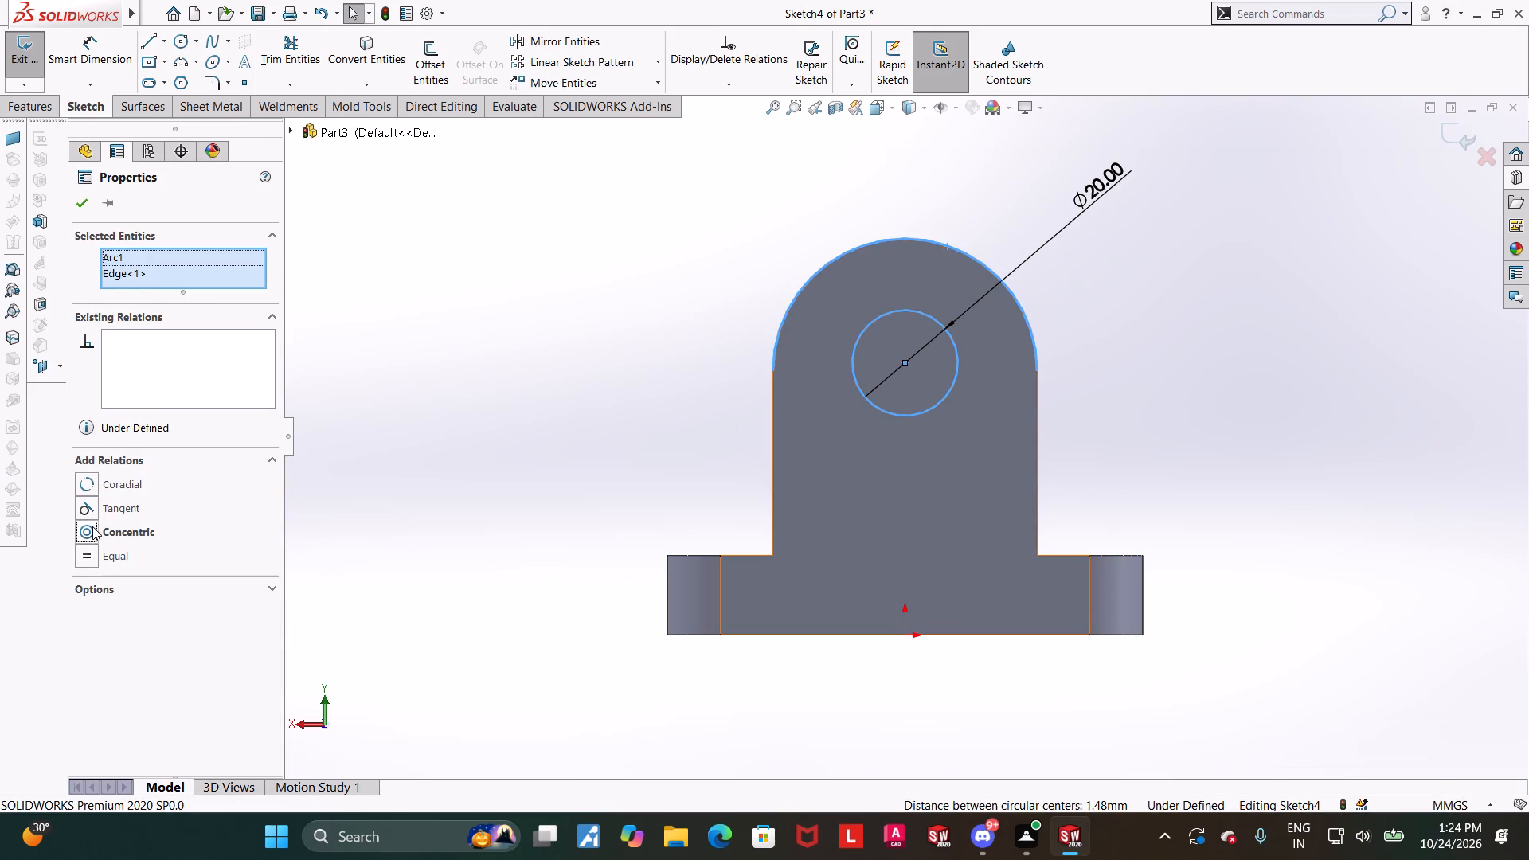
{"action": "left_click_drag", "start_coordinate": [524, 362], "coordinate": [534, 358]}
Extrude-cut the circle to a blind depth of 8 mm through its lug.
{"action": "left_click", "coordinate": [1464, 135]}
{"action": "scroll", "coordinate": [1271, 269], "scroll_direction": "up", "scroll_amount": 3}
{"action": "middle_click_drag", "start_coordinate": [1078, 328], "coordinate": [1173, 388]}
{"action": "left_click", "coordinate": [270, 37]}
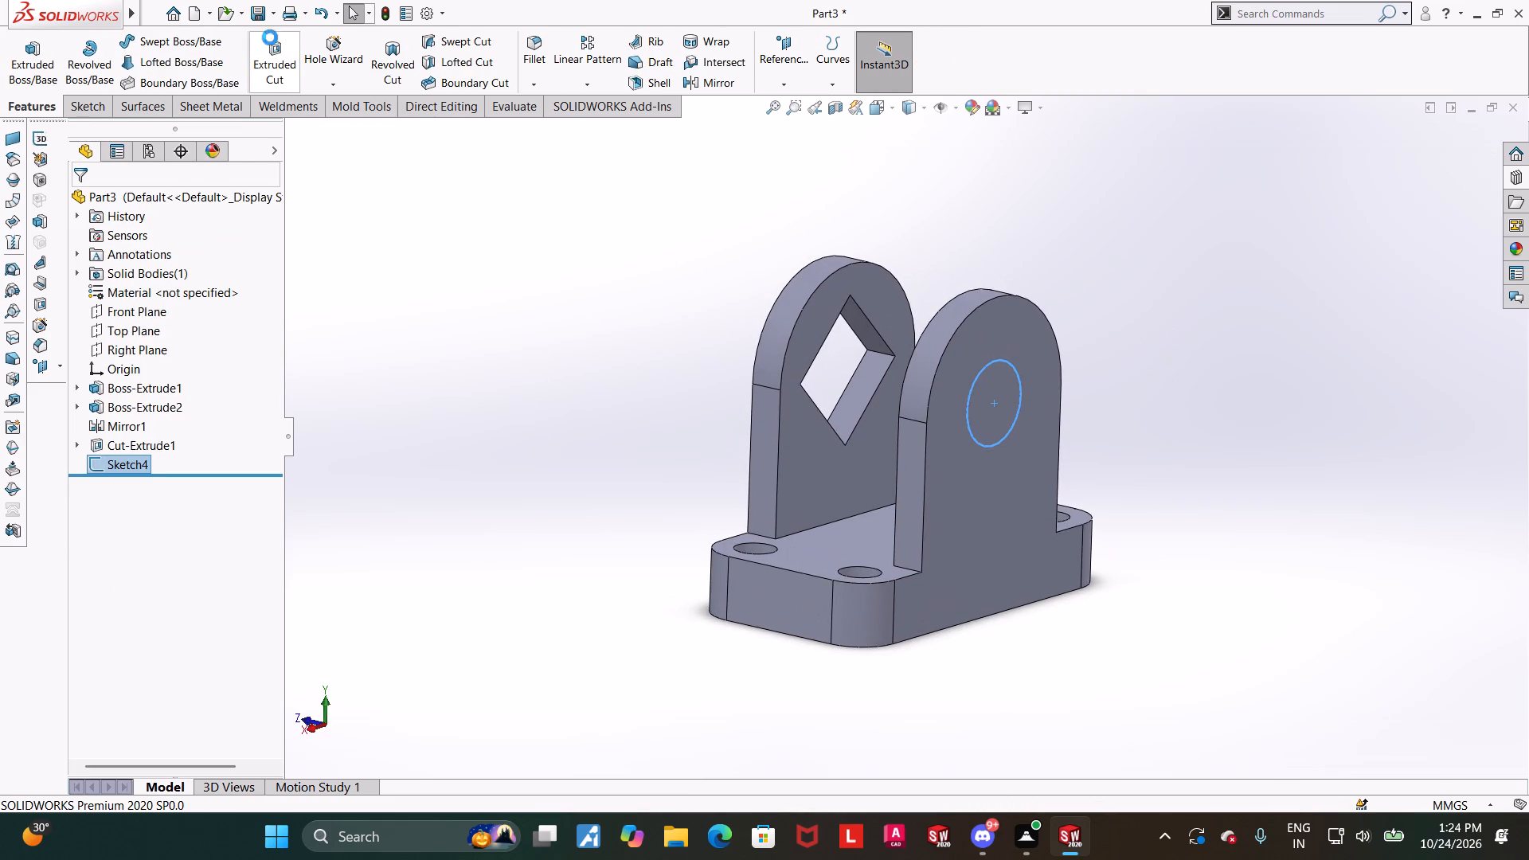
{"action": "left_click", "coordinate": [79, 212]}
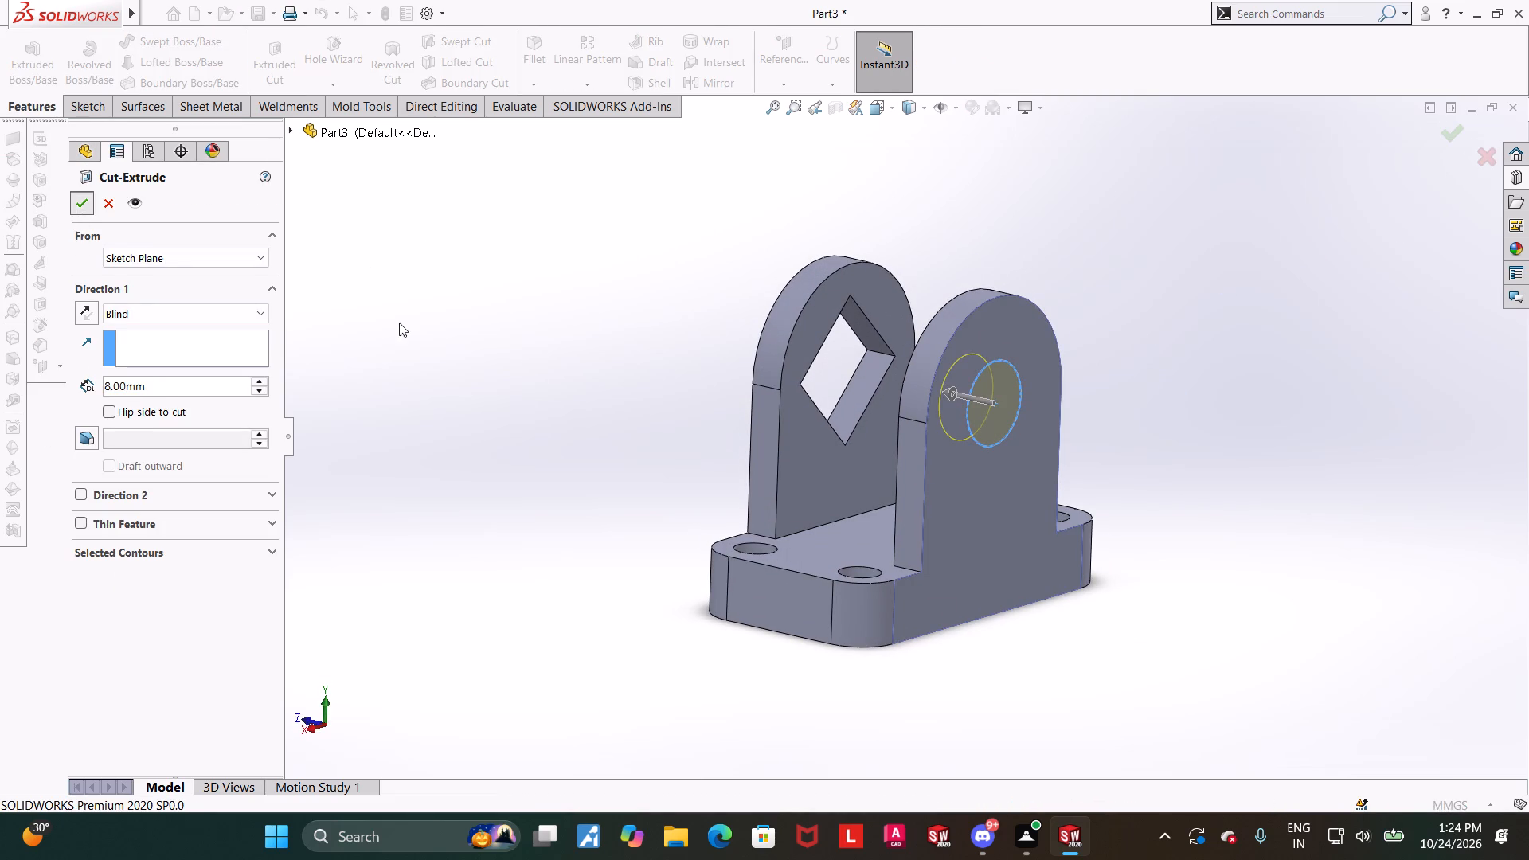
{"action": "left_click", "coordinate": [728, 444]}
Examine the bracket in isometric and from several other angles, checking the diamond and round openings in the lugs.
{"action": "middle_click_drag", "start_coordinate": [725, 461], "coordinate": [836, 483]}
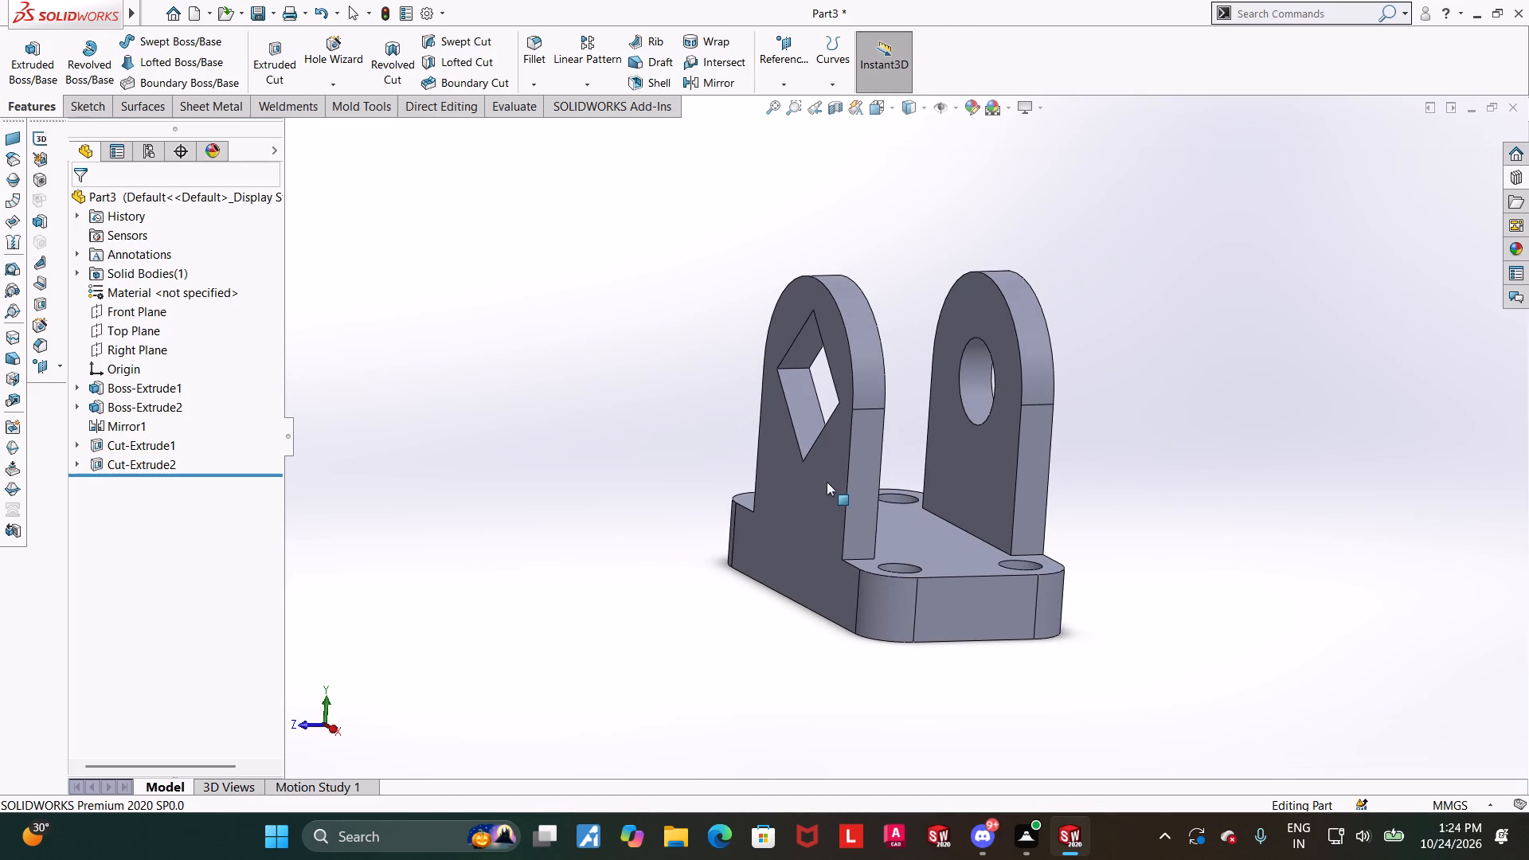
{"action": "key", "text": "ctrl+7"}
{"action": "left_click", "coordinate": [1271, 612]}
{"action": "scroll", "coordinate": [1265, 605], "scroll_direction": "up", "scroll_amount": 2}
{"action": "scroll", "coordinate": [1168, 571], "scroll_direction": "down", "scroll_amount": 2}
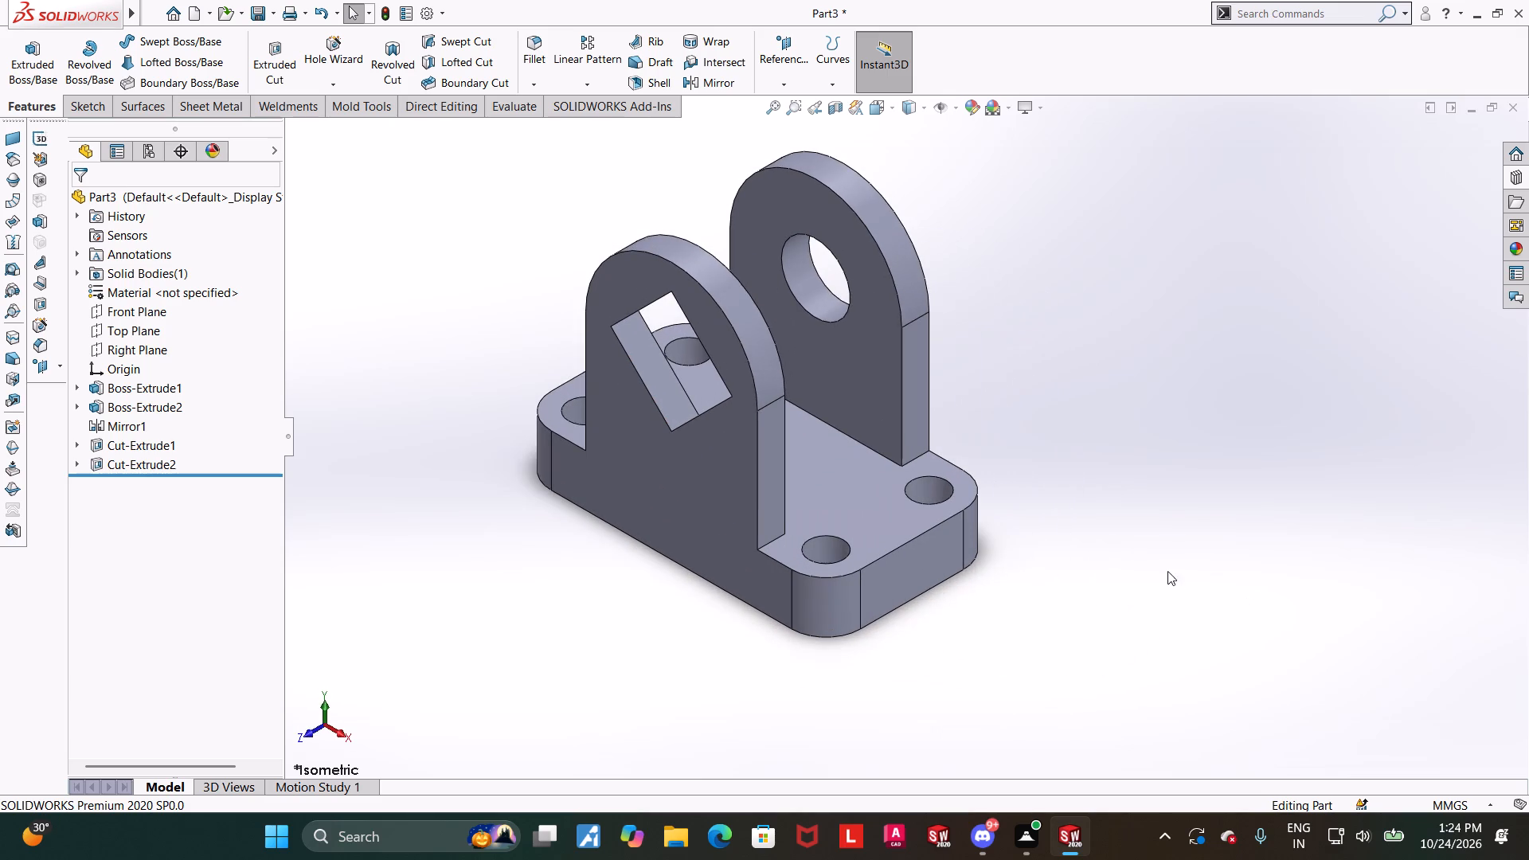
{"action": "middle_click_drag", "start_coordinate": [868, 501], "coordinate": [843, 490]}
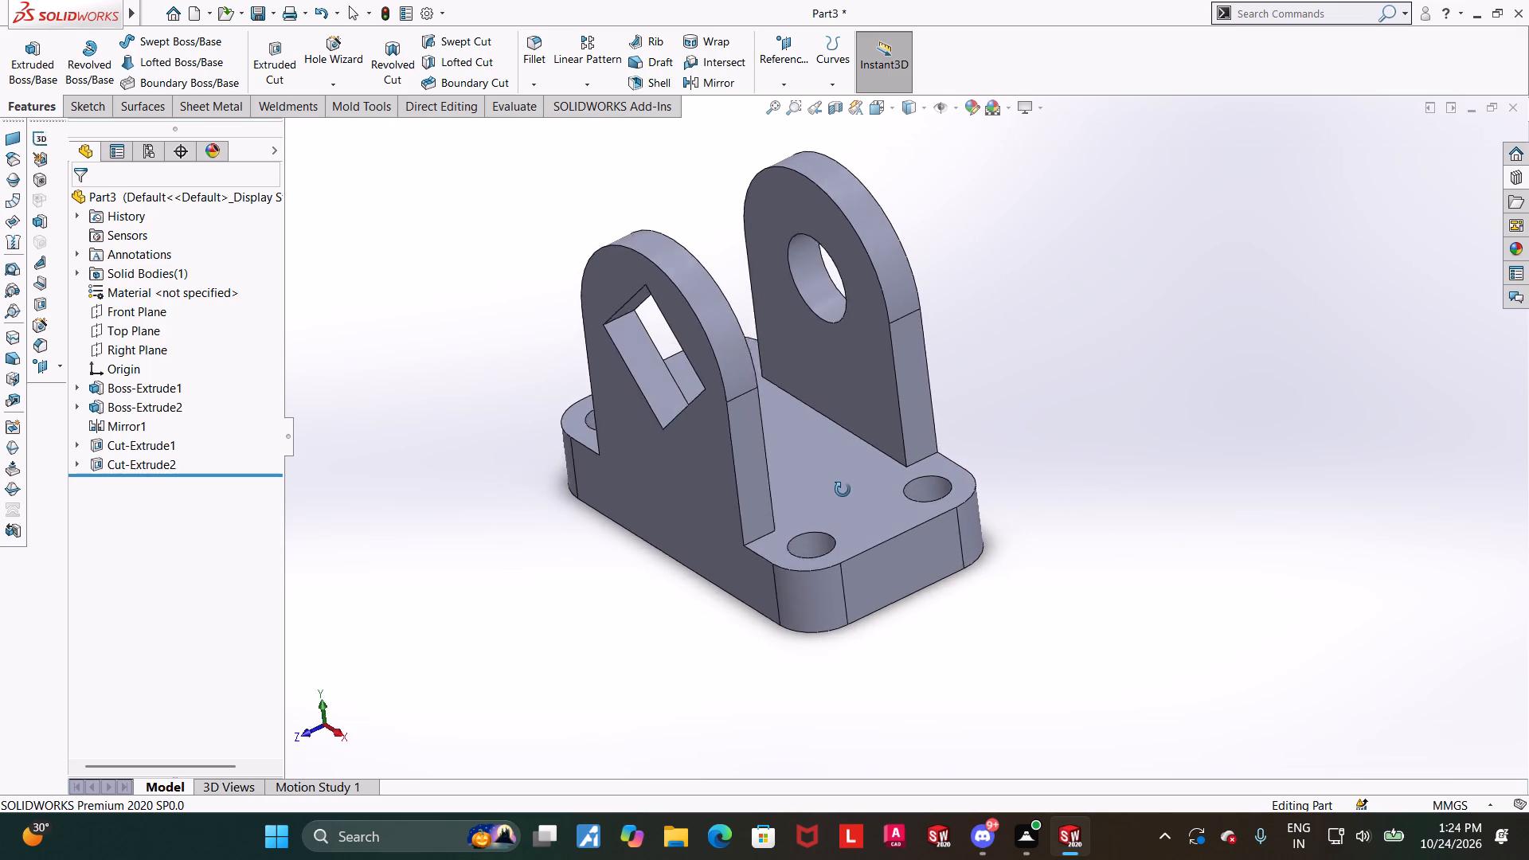
{"action": "middle_click_drag", "start_coordinate": [843, 490], "coordinate": [769, 596]}
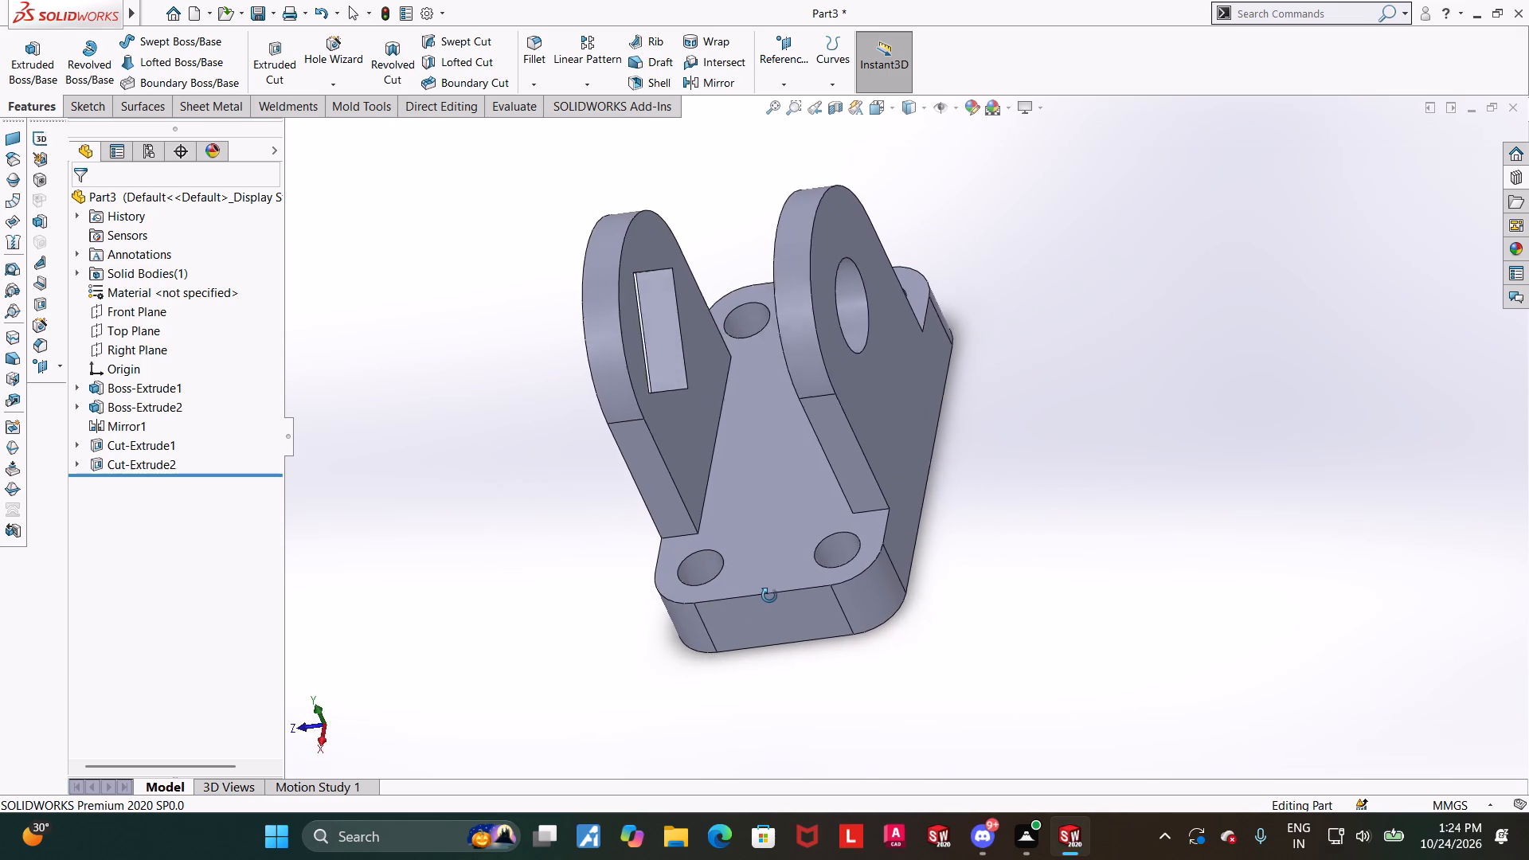
{"action": "middle_click_drag", "start_coordinate": [769, 596], "coordinate": [760, 621]}
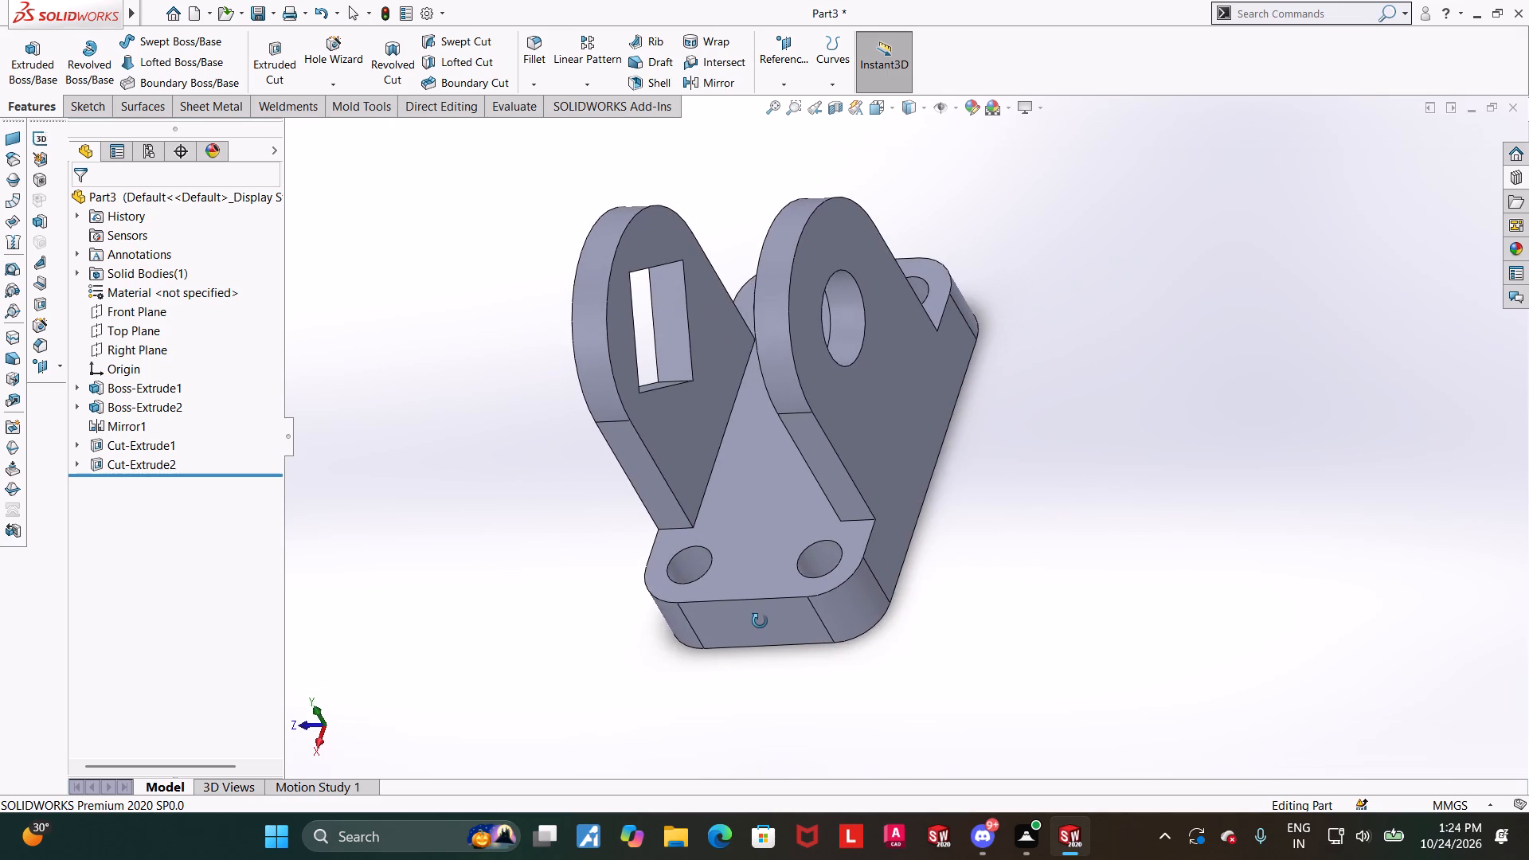
{"action": "middle_click_drag", "start_coordinate": [760, 621], "coordinate": [754, 631]}
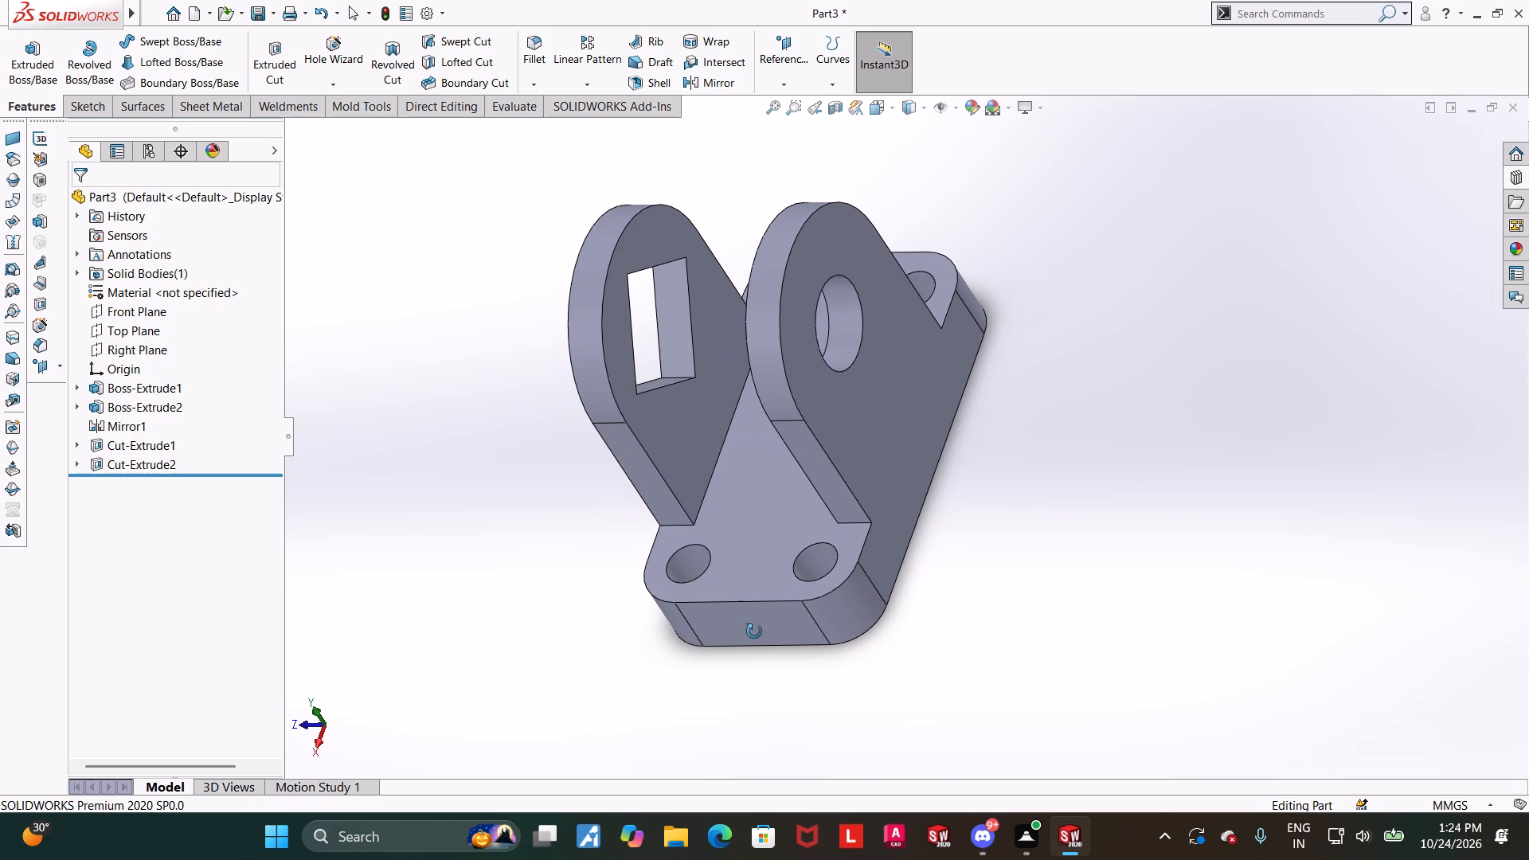
{"action": "middle_click_drag", "start_coordinate": [754, 631], "coordinate": [715, 622]}
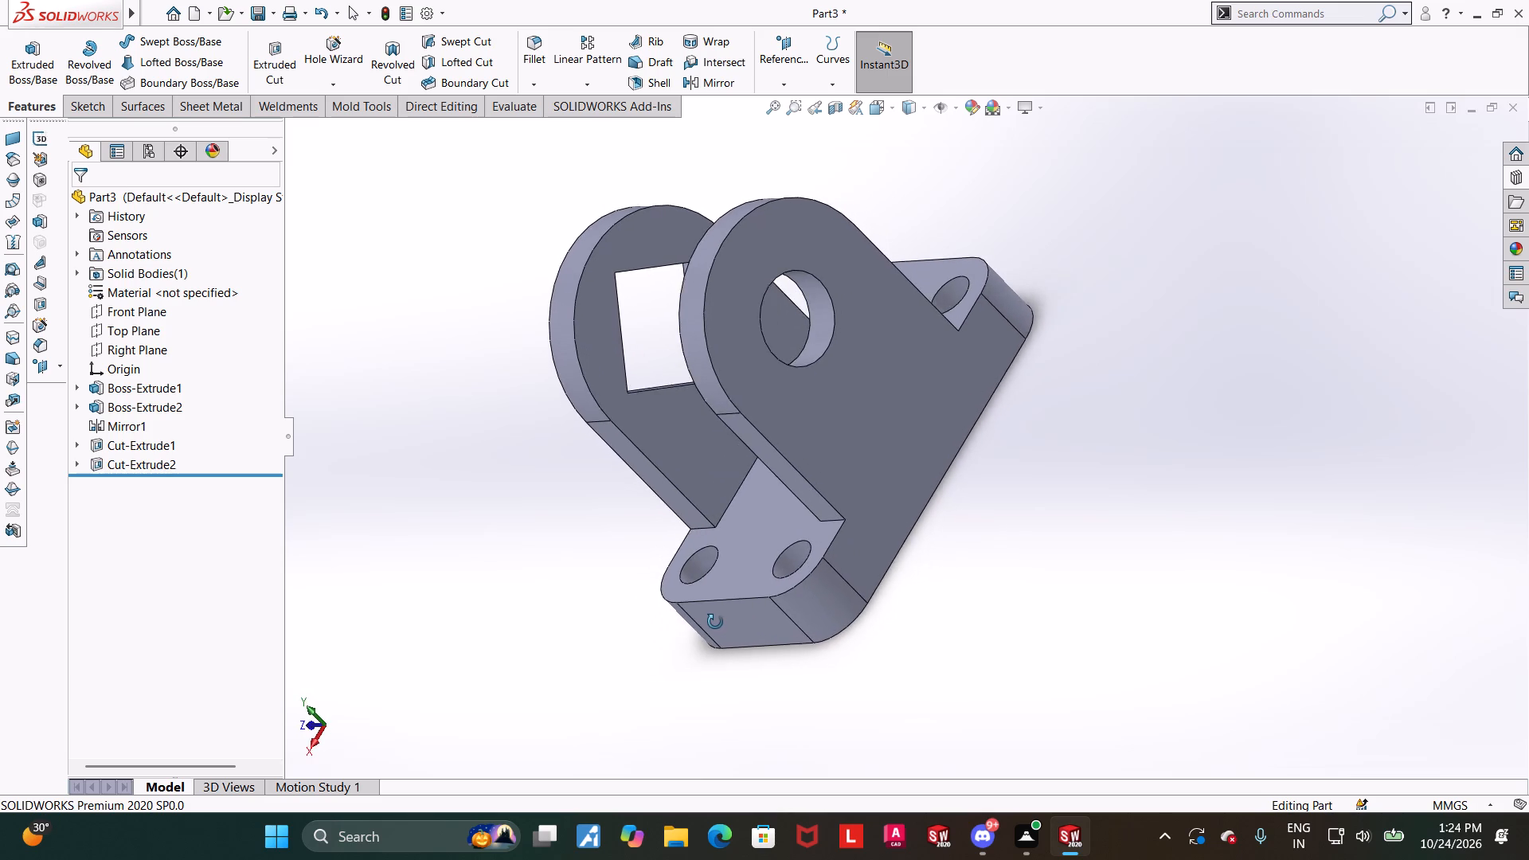
{"action": "middle_click_drag", "start_coordinate": [715, 622], "coordinate": [785, 625]}
Sketch a corner rectangle on the base plate's top face, spanning between the inner corners of the two lugs.
{"action": "left_click", "coordinate": [743, 464]}
{"action": "left_click", "coordinate": [815, 418]}
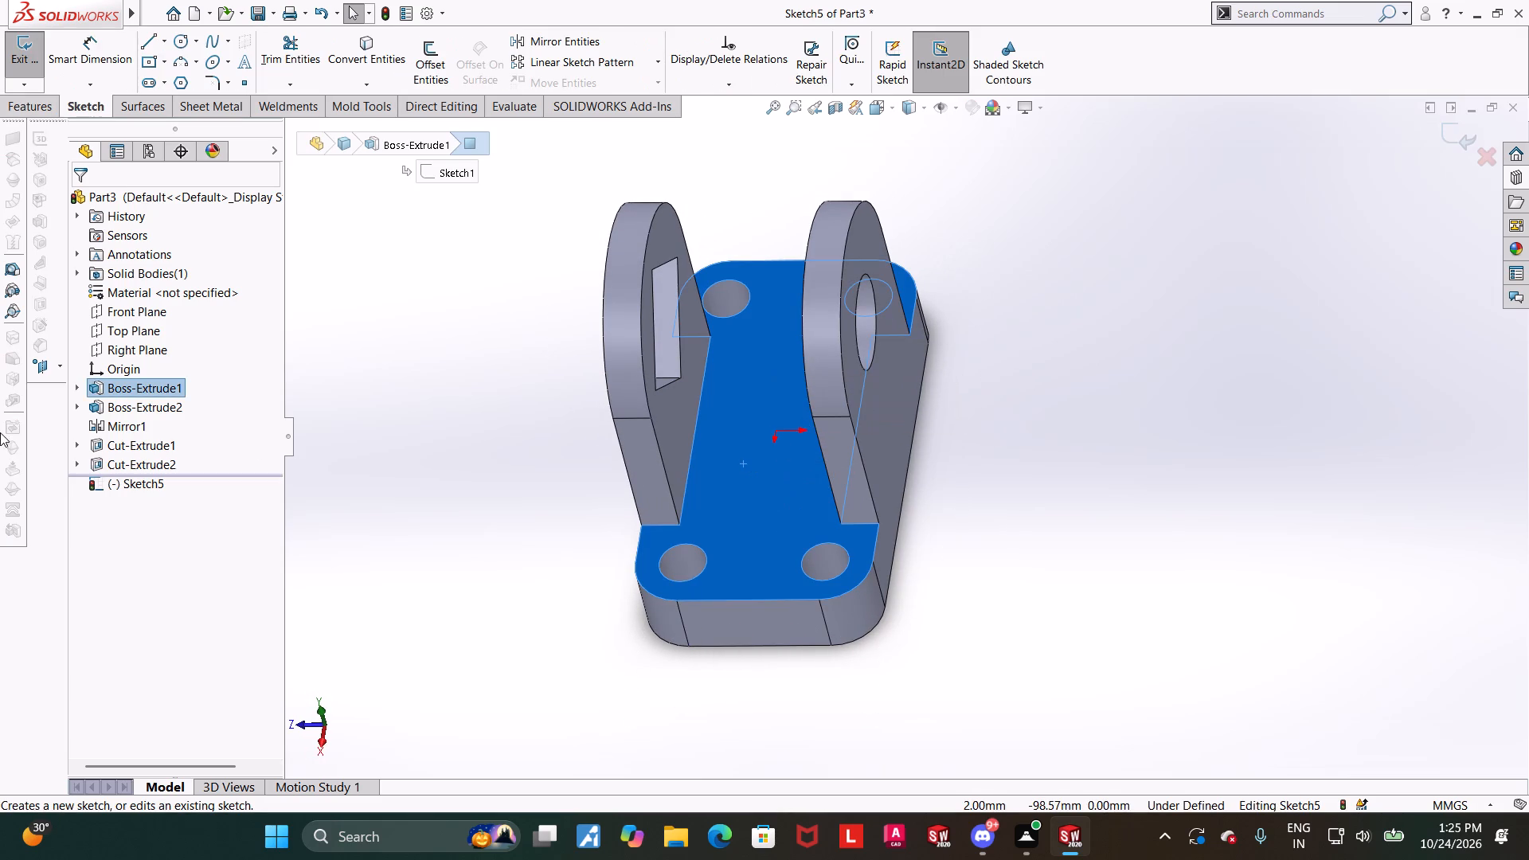
{"action": "left_click", "coordinate": [104, 482]}
{"action": "left_click", "coordinate": [143, 462]}
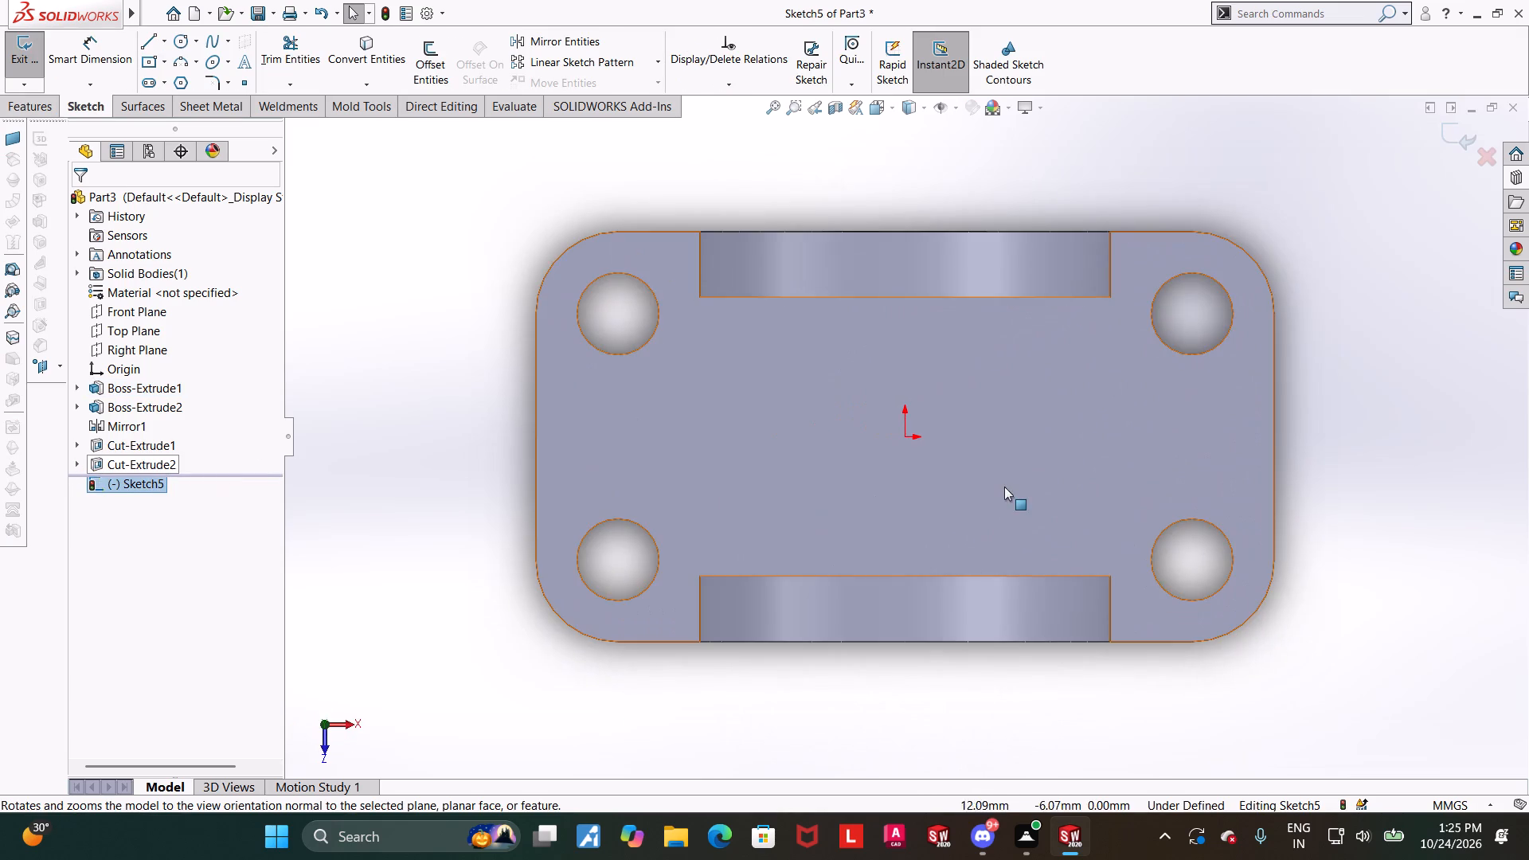
{"action": "left_click", "coordinate": [167, 60]}
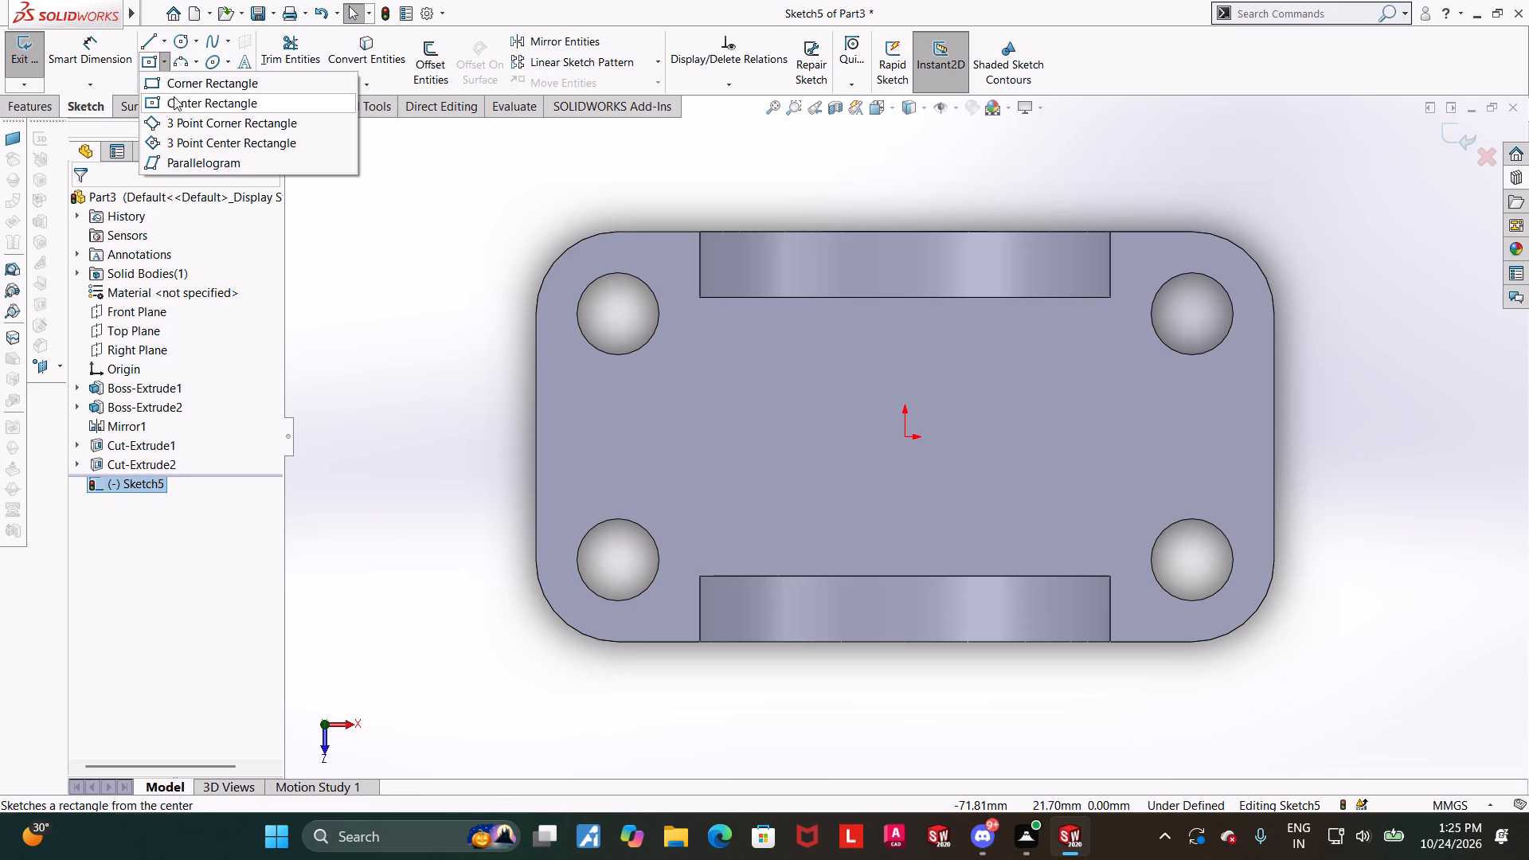
{"action": "left_click", "coordinate": [175, 83]}
{"action": "left_click", "coordinate": [698, 298]}
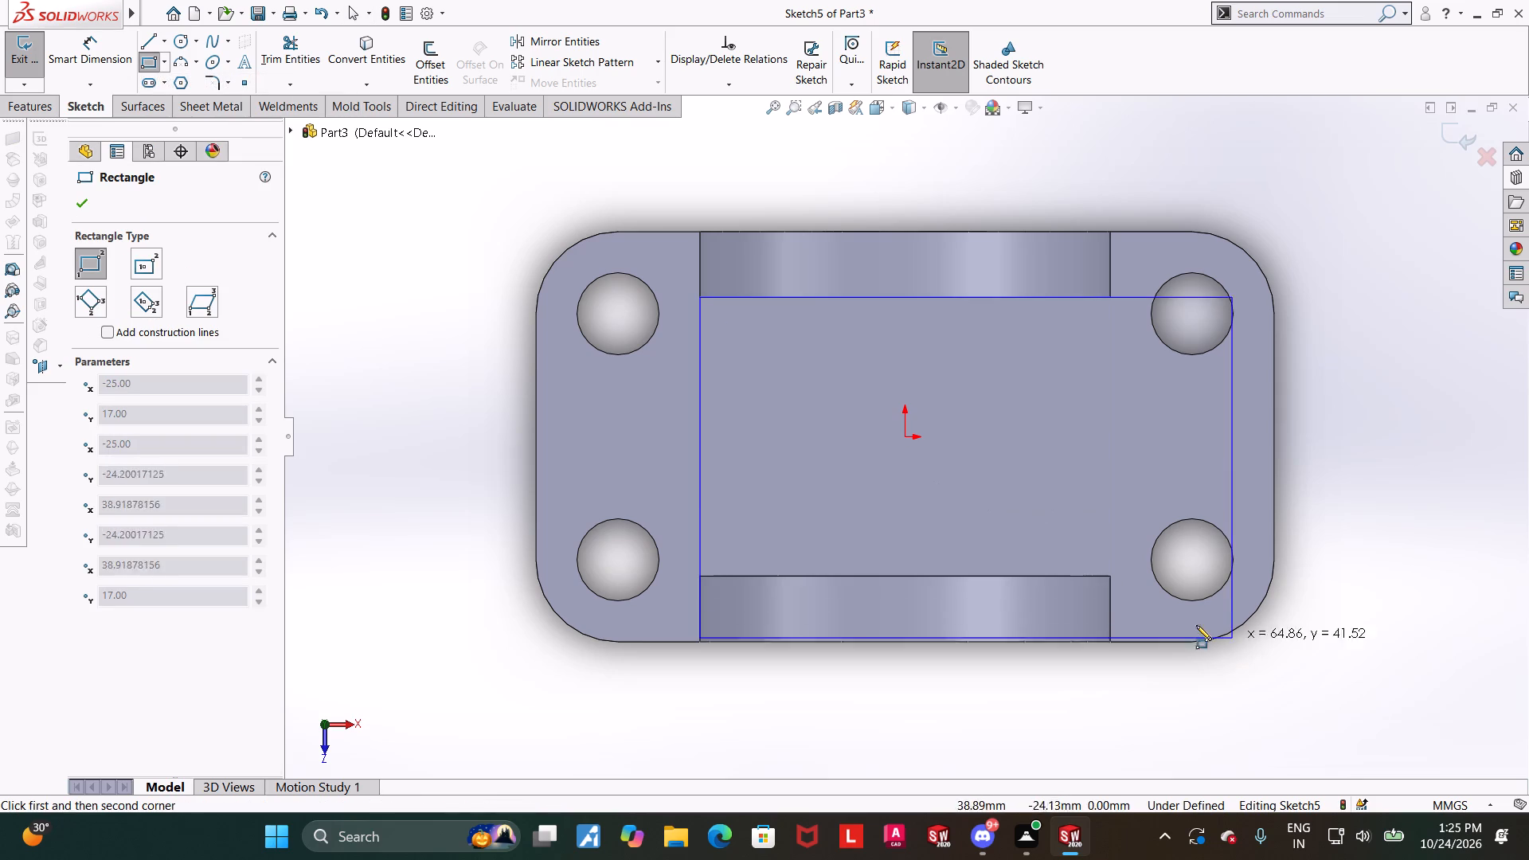
{"action": "left_click", "coordinate": [1112, 576]}
{"action": "key", "text": "Escape"}
{"action": "key", "text": "Escape"}
{"action": "key", "text": "Escape"}
Extrude the rectangle between the two lugs upward as a blind boss of 12 mm, entering the depth as 27-15.
{"action": "scroll", "coordinate": [1139, 600], "scroll_direction": "up", "scroll_amount": 5}
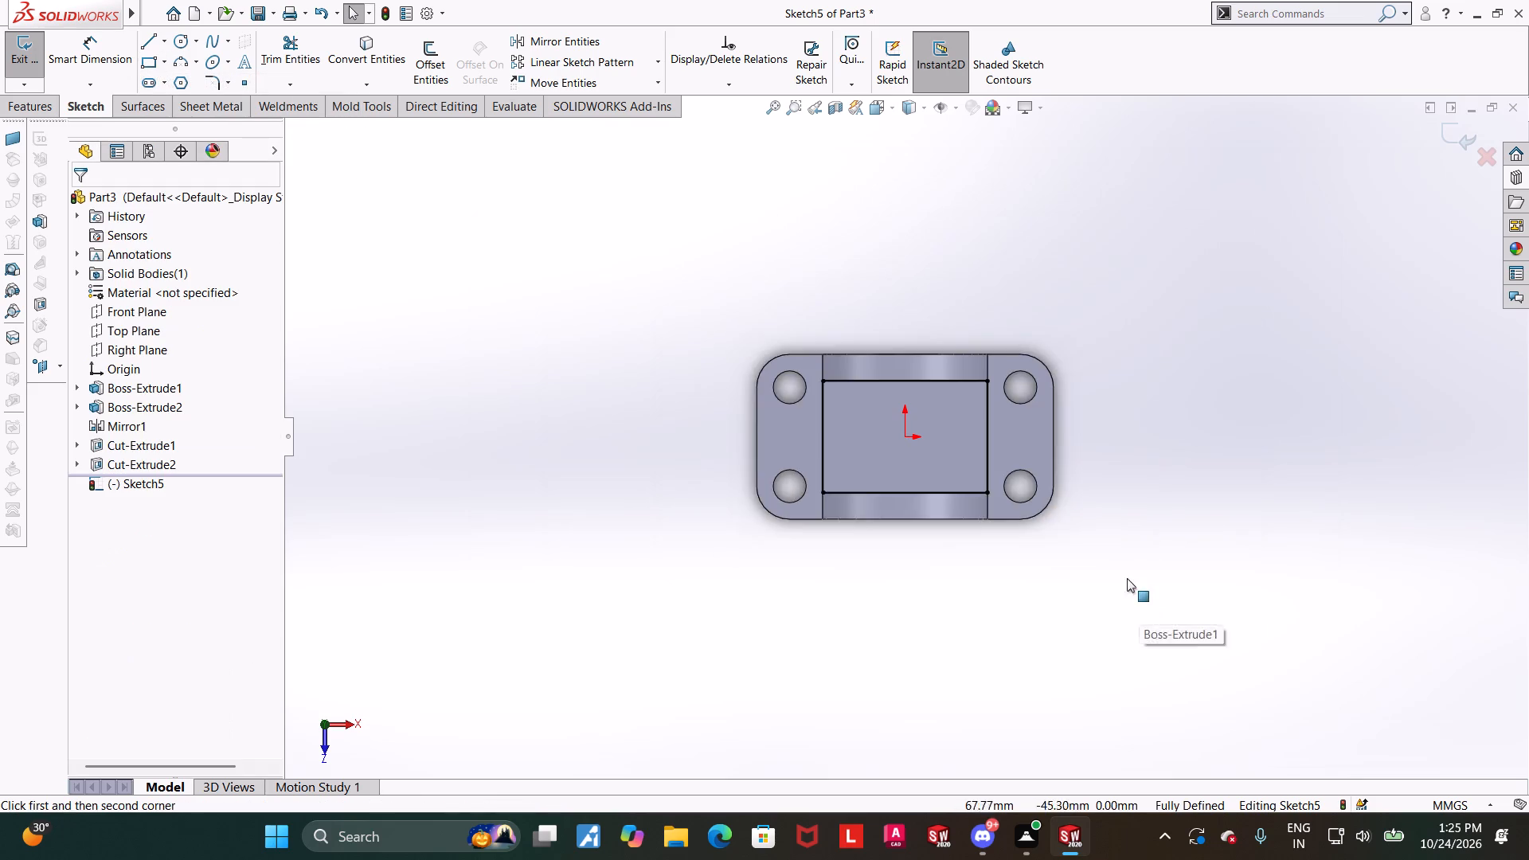
{"action": "middle_click_drag", "start_coordinate": [1126, 573], "coordinate": [1008, 571]}
{"action": "scroll", "coordinate": [1165, 434], "scroll_direction": "down", "scroll_amount": 3}
{"action": "scroll", "coordinate": [948, 563], "scroll_direction": "up", "scroll_amount": 4}
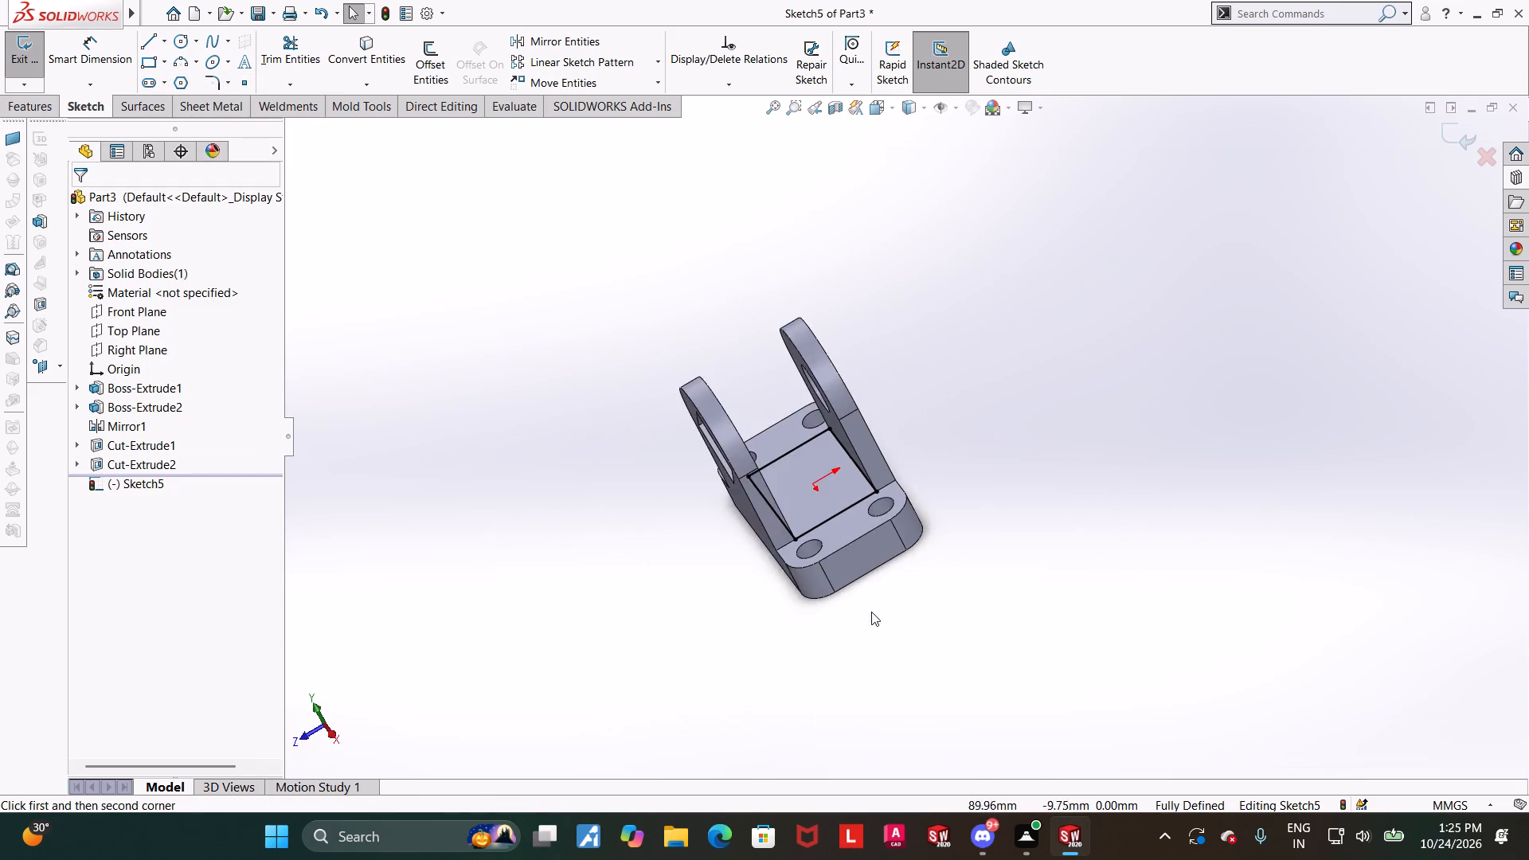
{"action": "middle_click_drag", "start_coordinate": [858, 612], "coordinate": [886, 631]}
{"action": "scroll", "coordinate": [812, 506], "scroll_direction": "down", "scroll_amount": 3}
{"action": "middle_click_drag", "start_coordinate": [808, 505], "coordinate": [770, 477]}
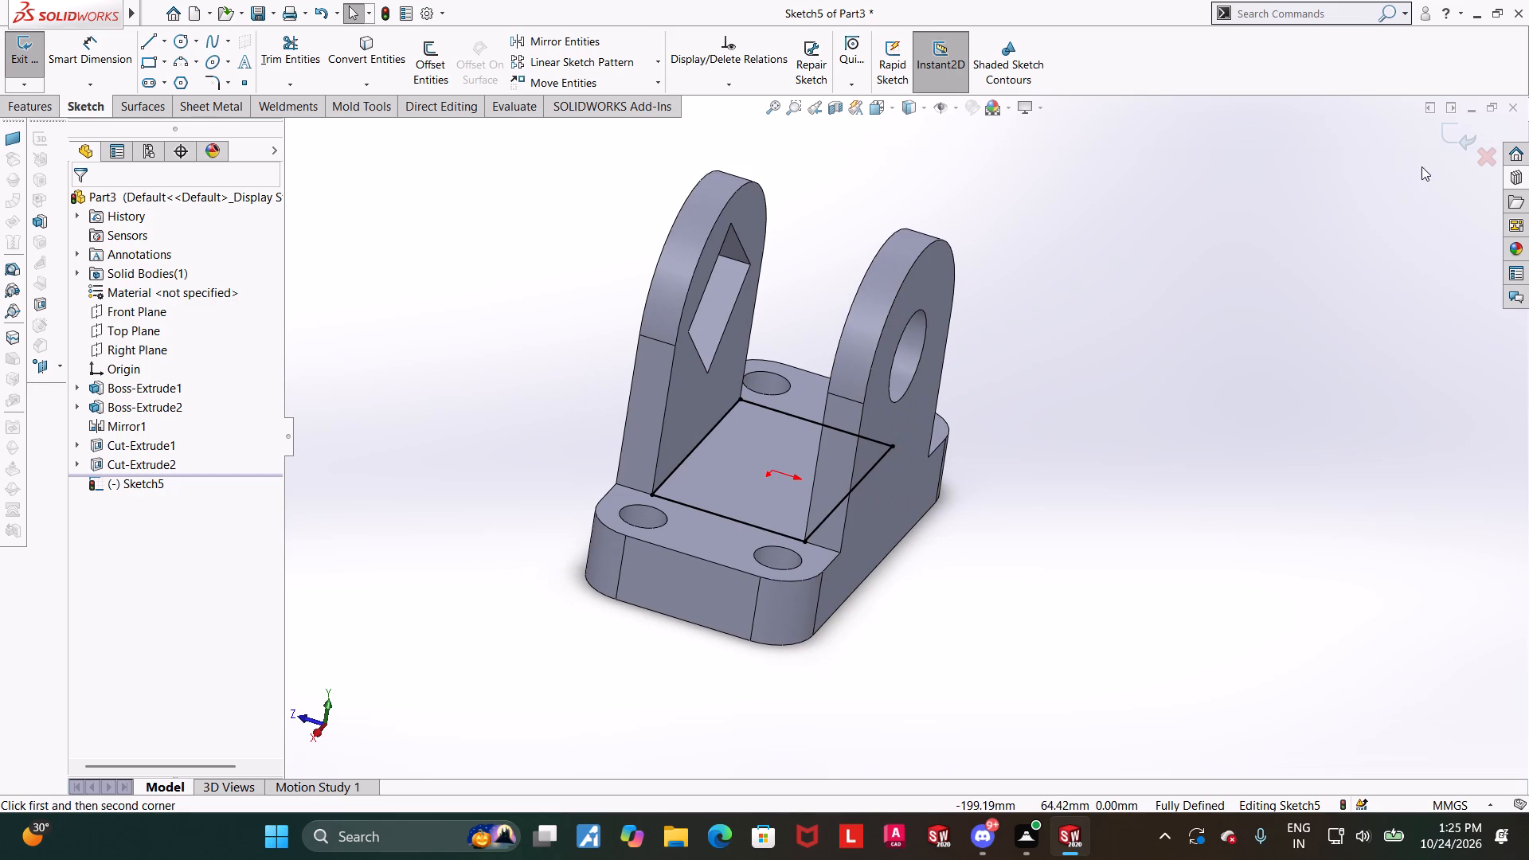
{"action": "left_click", "coordinate": [1452, 135]}
{"action": "left_click", "coordinate": [39, 68]}
{"action": "middle_click_drag", "start_coordinate": [831, 649], "coordinate": [829, 629]}
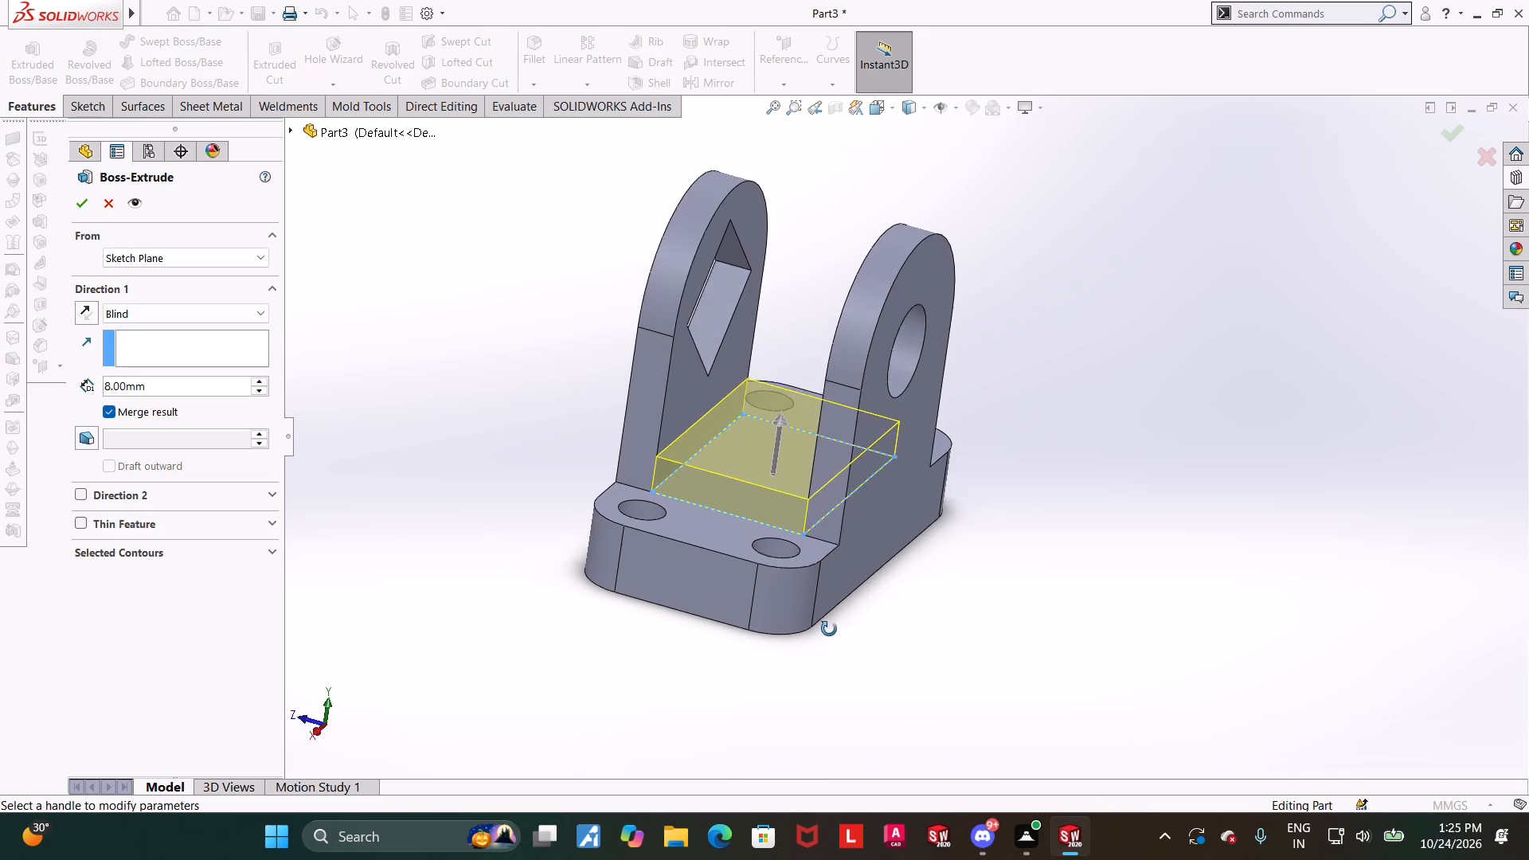
{"action": "middle_click_drag", "start_coordinate": [829, 629], "coordinate": [844, 680]}
{"action": "scroll", "coordinate": [962, 481], "scroll_direction": "down", "scroll_amount": 1}
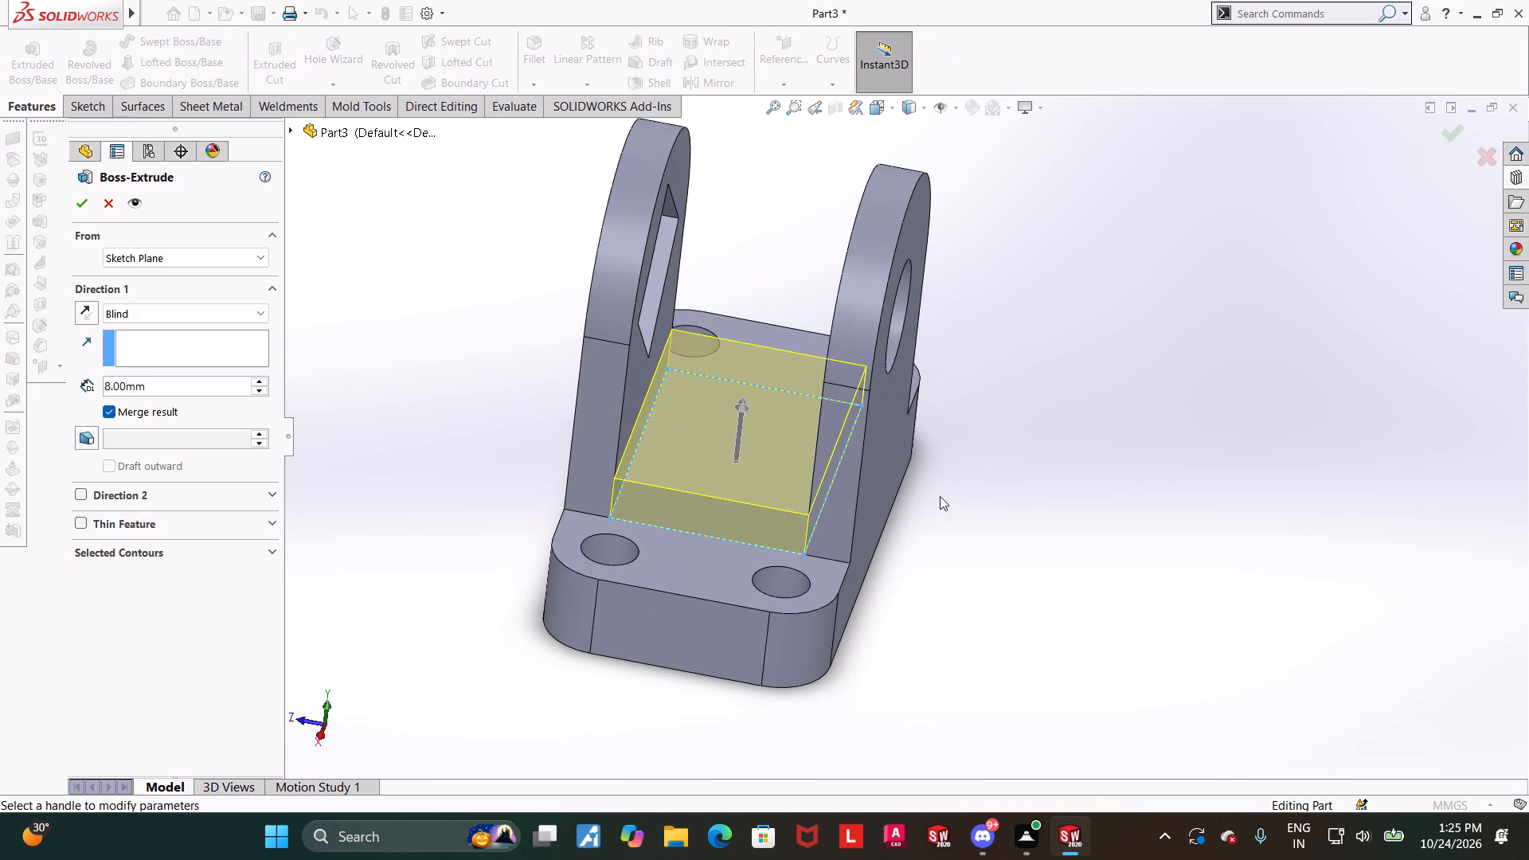
{"action": "middle_click_drag", "start_coordinate": [979, 590], "coordinate": [1014, 616]}
{"action": "left_click", "coordinate": [177, 389]}
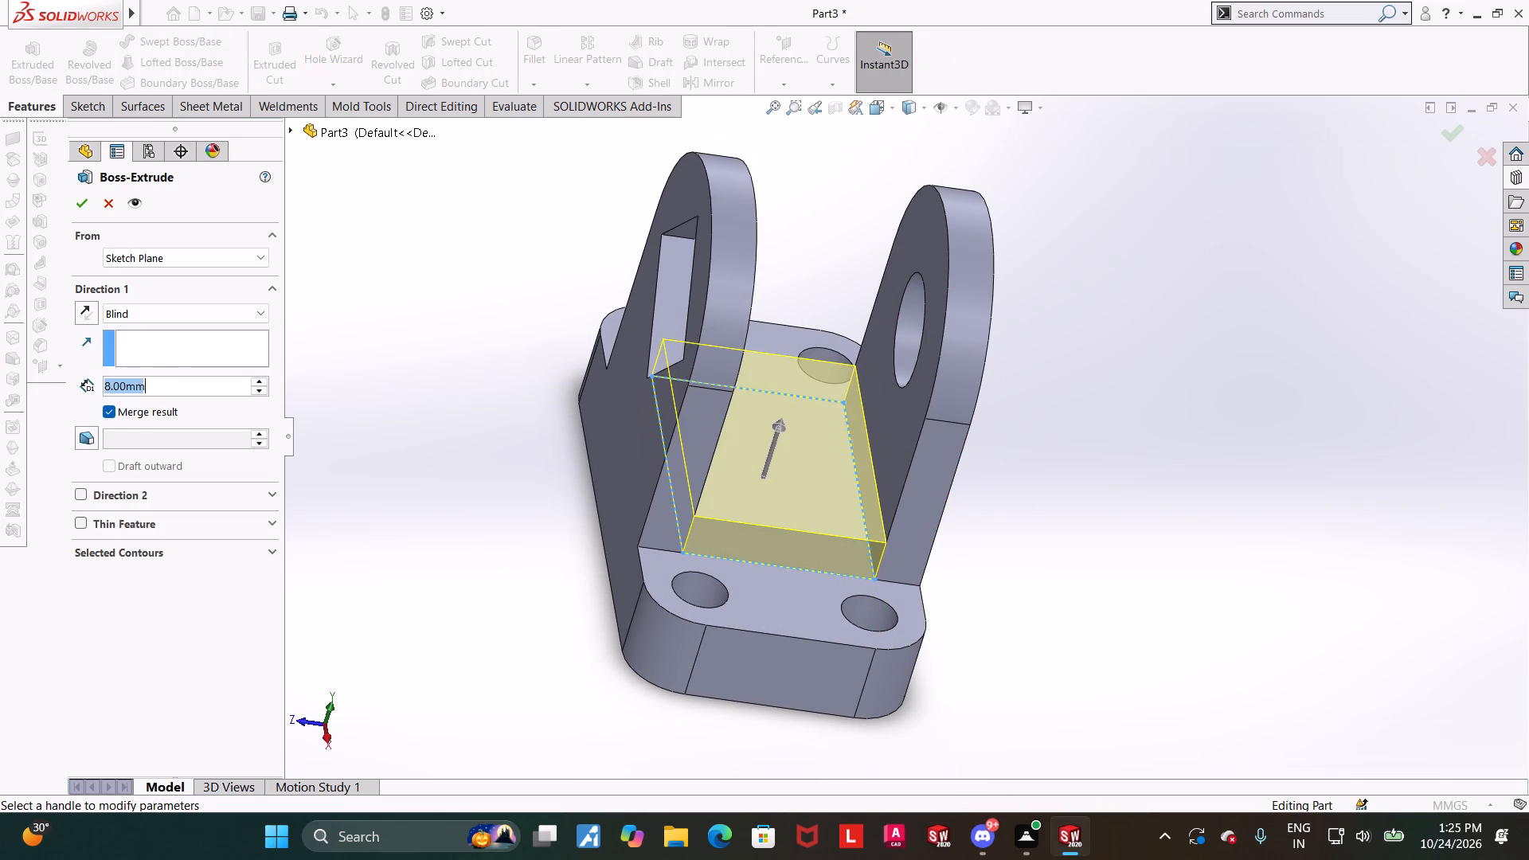
{"action": "left_click_drag", "start_coordinate": [186, 387], "coordinate": [0, 393]}
{"action": "type", "text": "27/"}
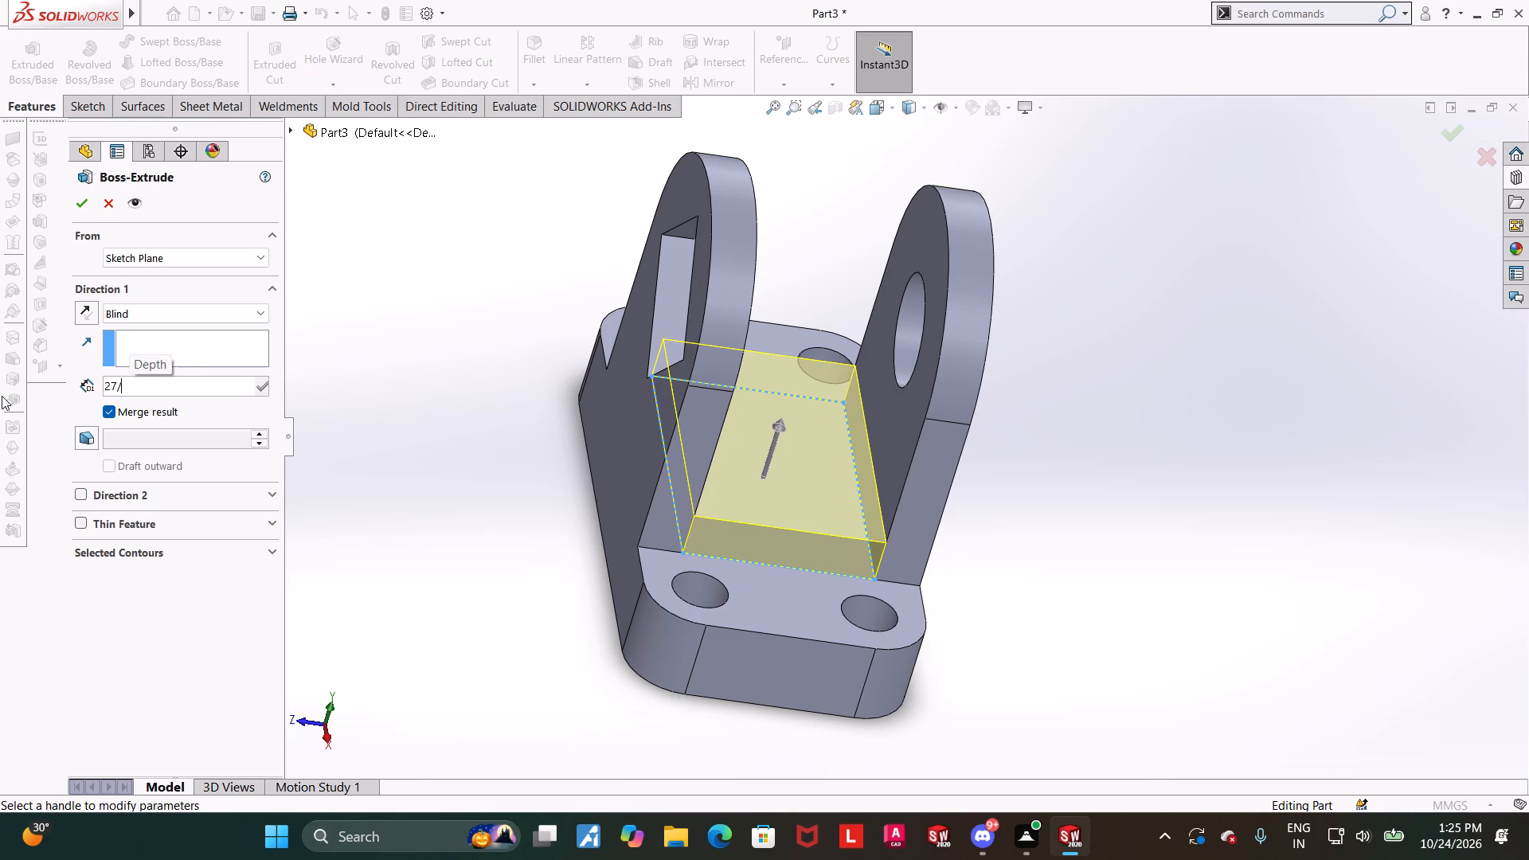
{"action": "key", "text": "1"}
{"action": "key", "text": "5"}
{"action": "key", "text": "Return"}
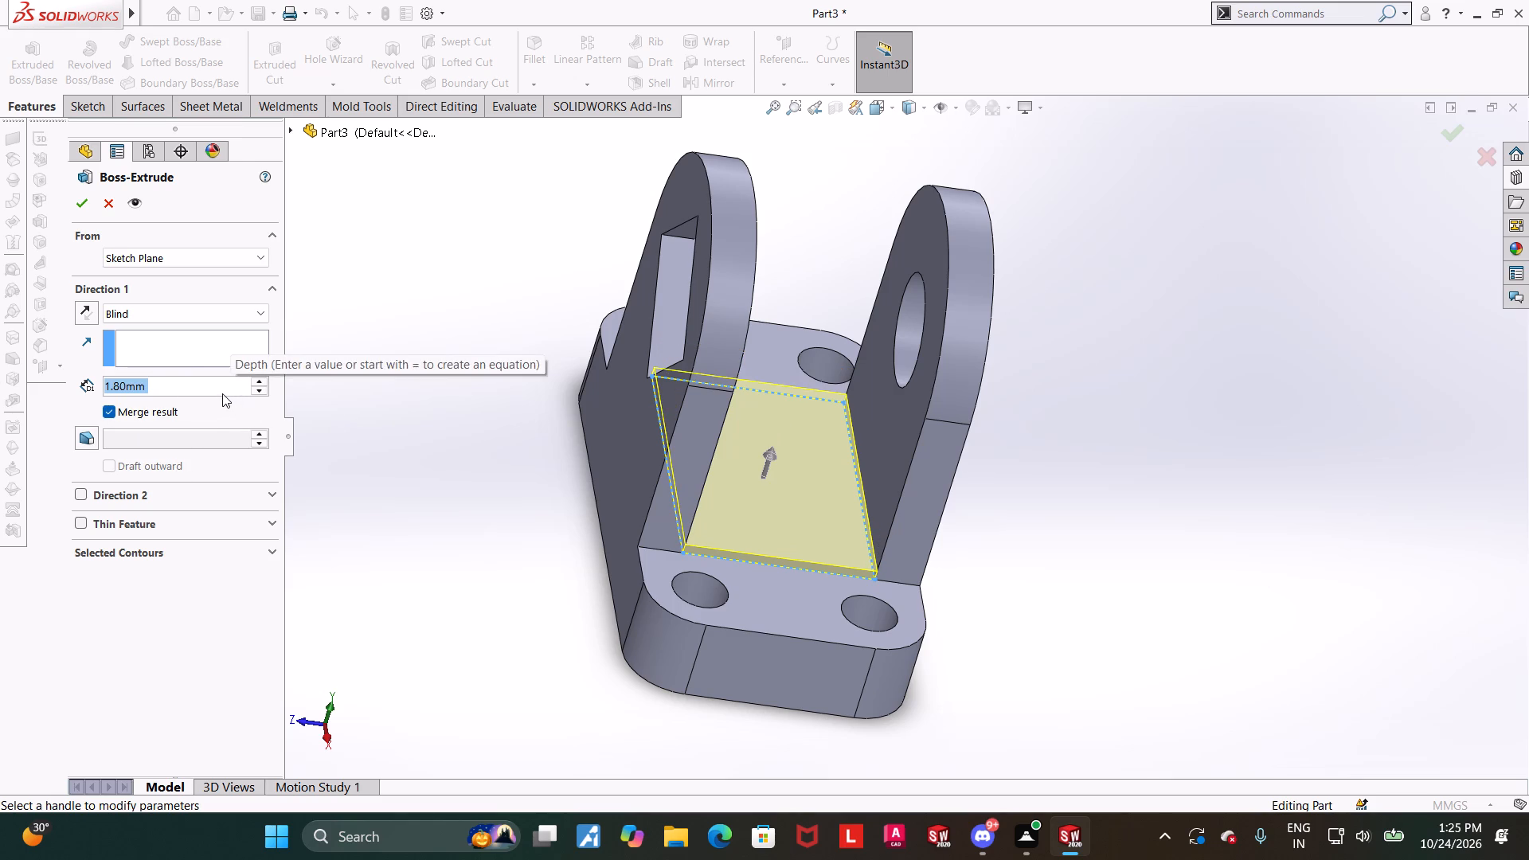
{"action": "type", "text": "27-15"}
{"action": "key", "text": "Return"}
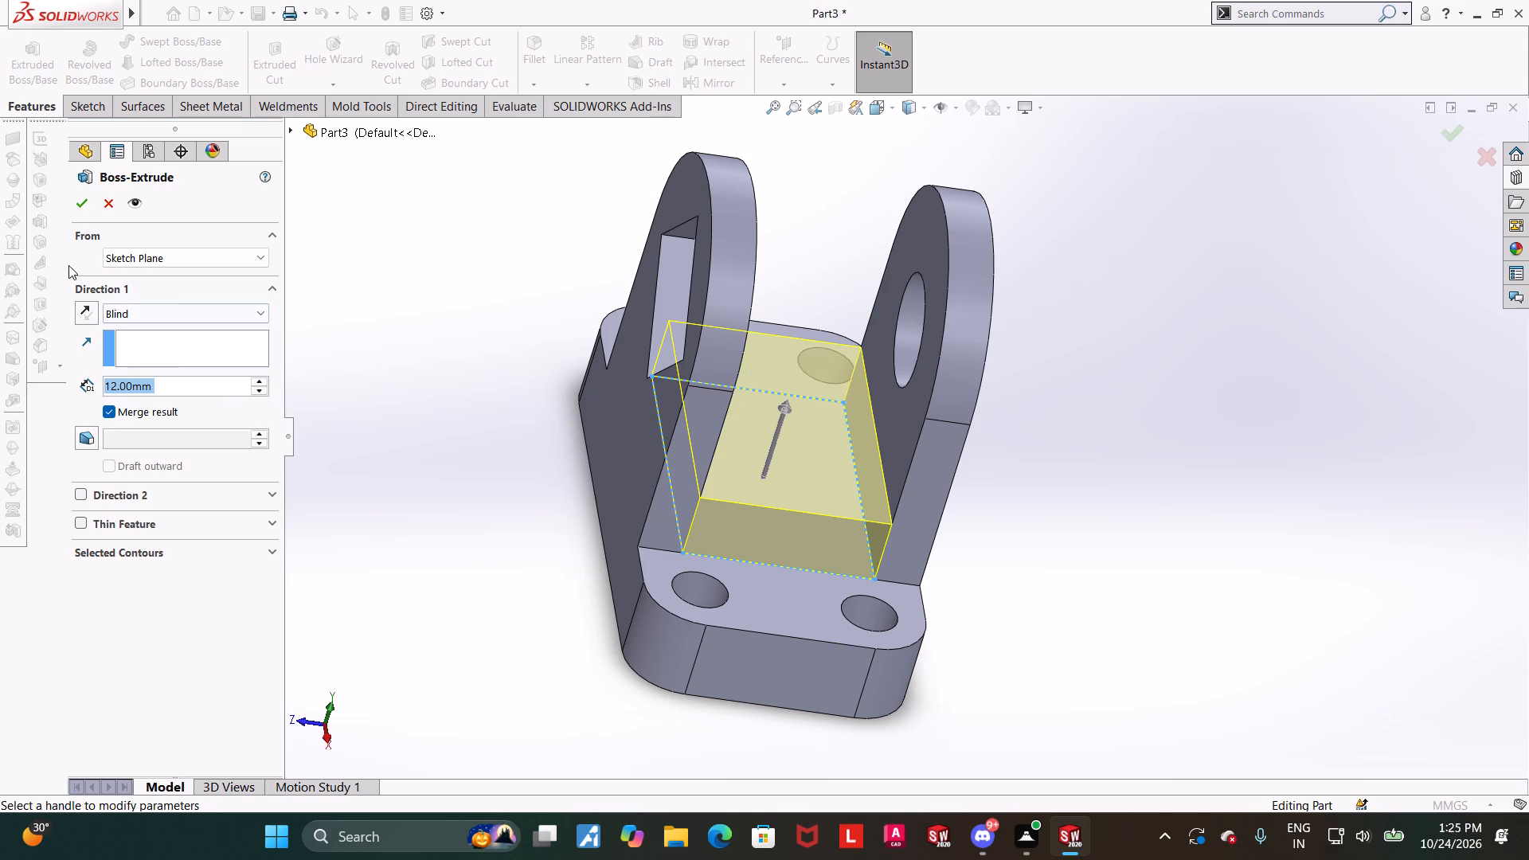
{"action": "left_click", "coordinate": [70, 212]}
Examine the new block between the lugs from several angles.
{"action": "left_click", "coordinate": [1144, 499]}
{"action": "middle_click_drag", "start_coordinate": [1138, 497], "coordinate": [1153, 451]}
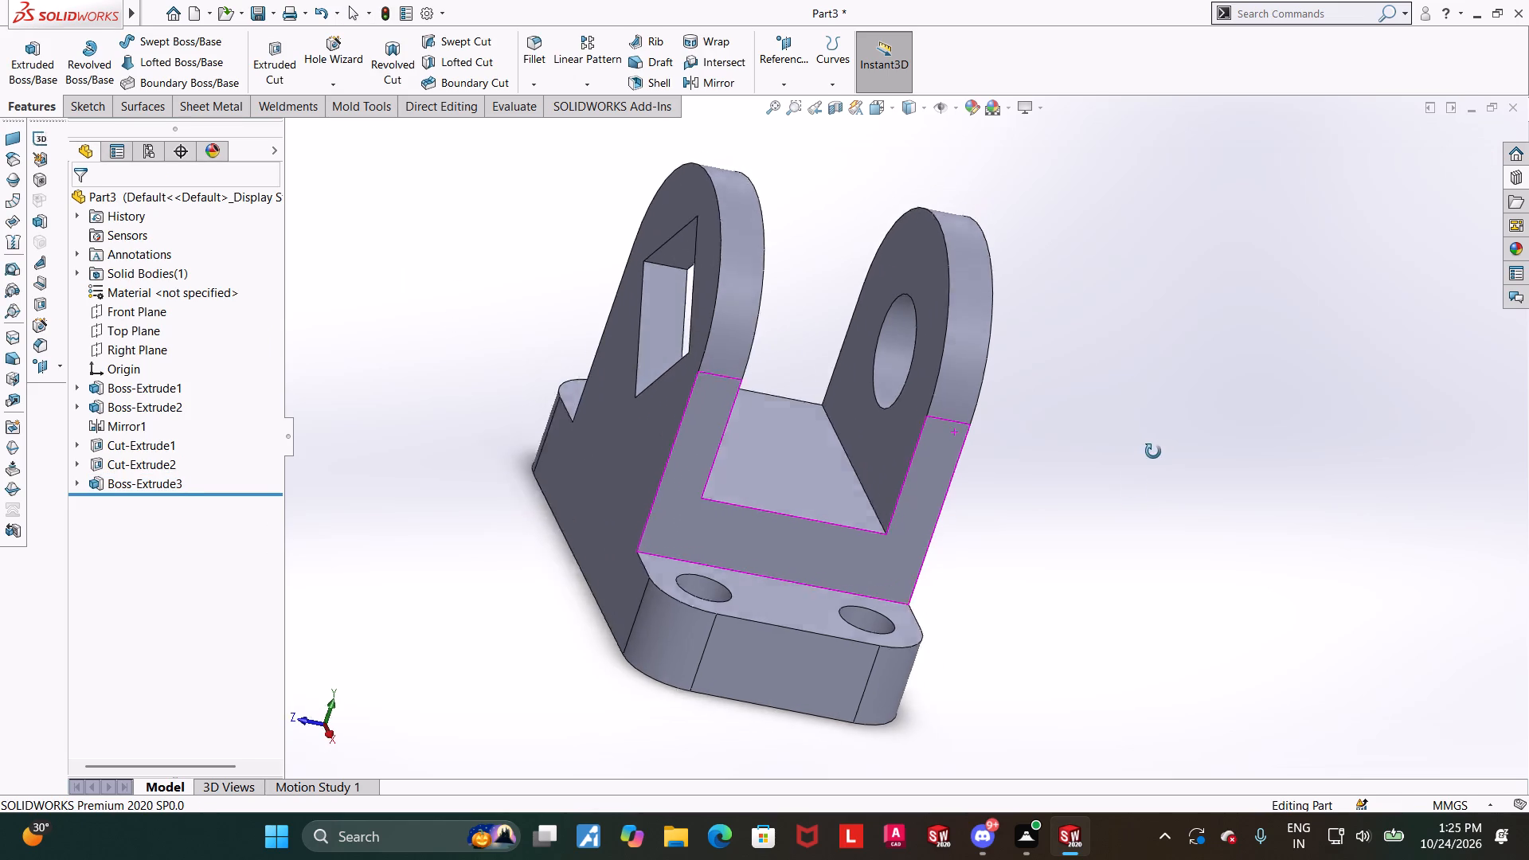
{"action": "middle_click_drag", "start_coordinate": [1153, 451], "coordinate": [1252, 530]}
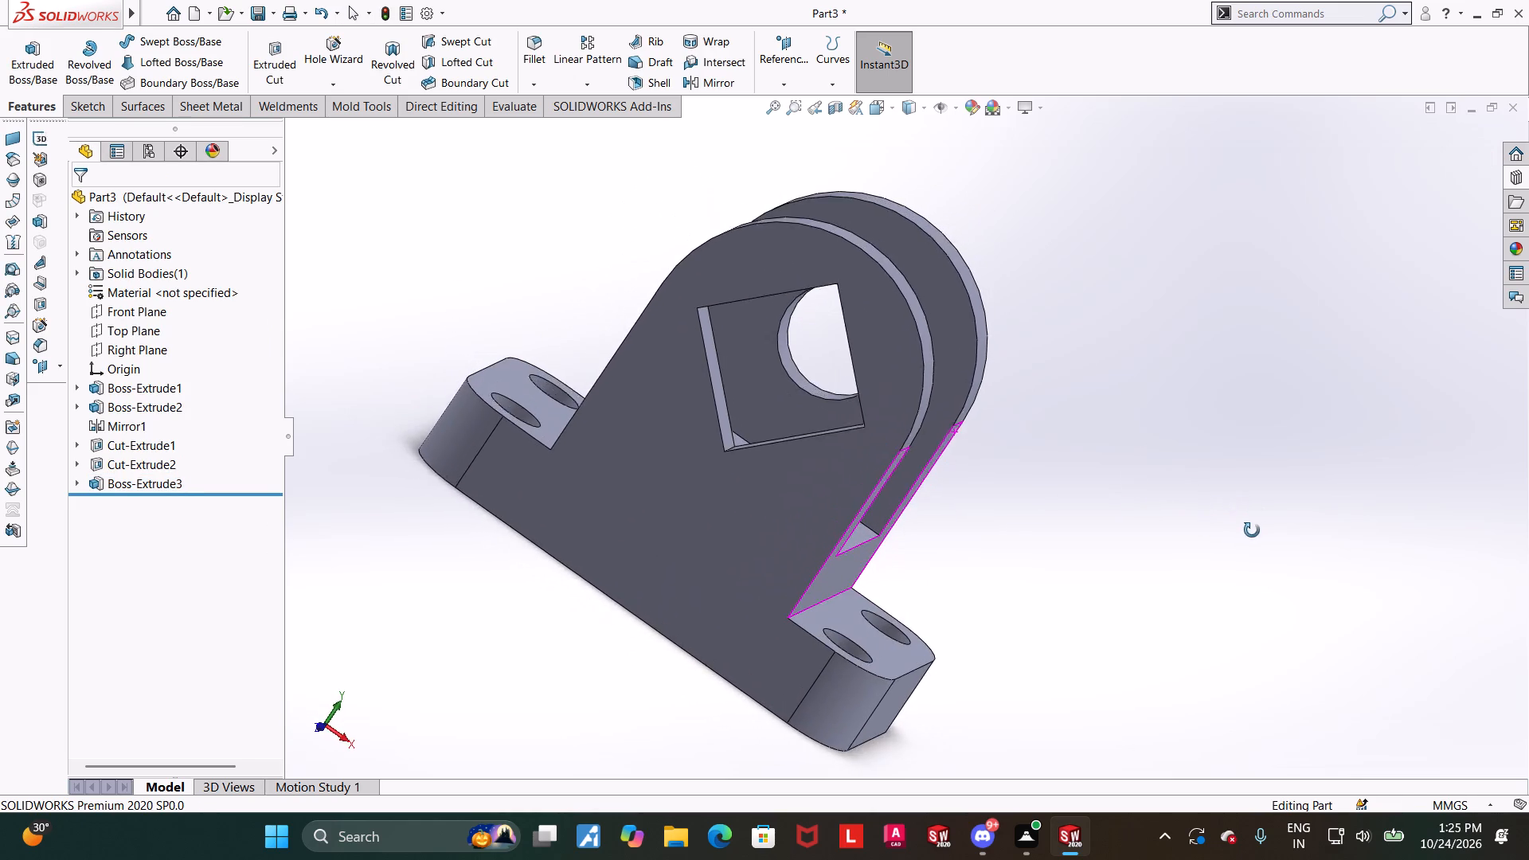
{"action": "middle_click_drag", "start_coordinate": [1252, 530], "coordinate": [1234, 522]}
{"action": "scroll", "coordinate": [1103, 463], "scroll_direction": "down", "scroll_amount": 2}
{"action": "scroll", "coordinate": [994, 480], "scroll_direction": "up", "scroll_amount": 3}
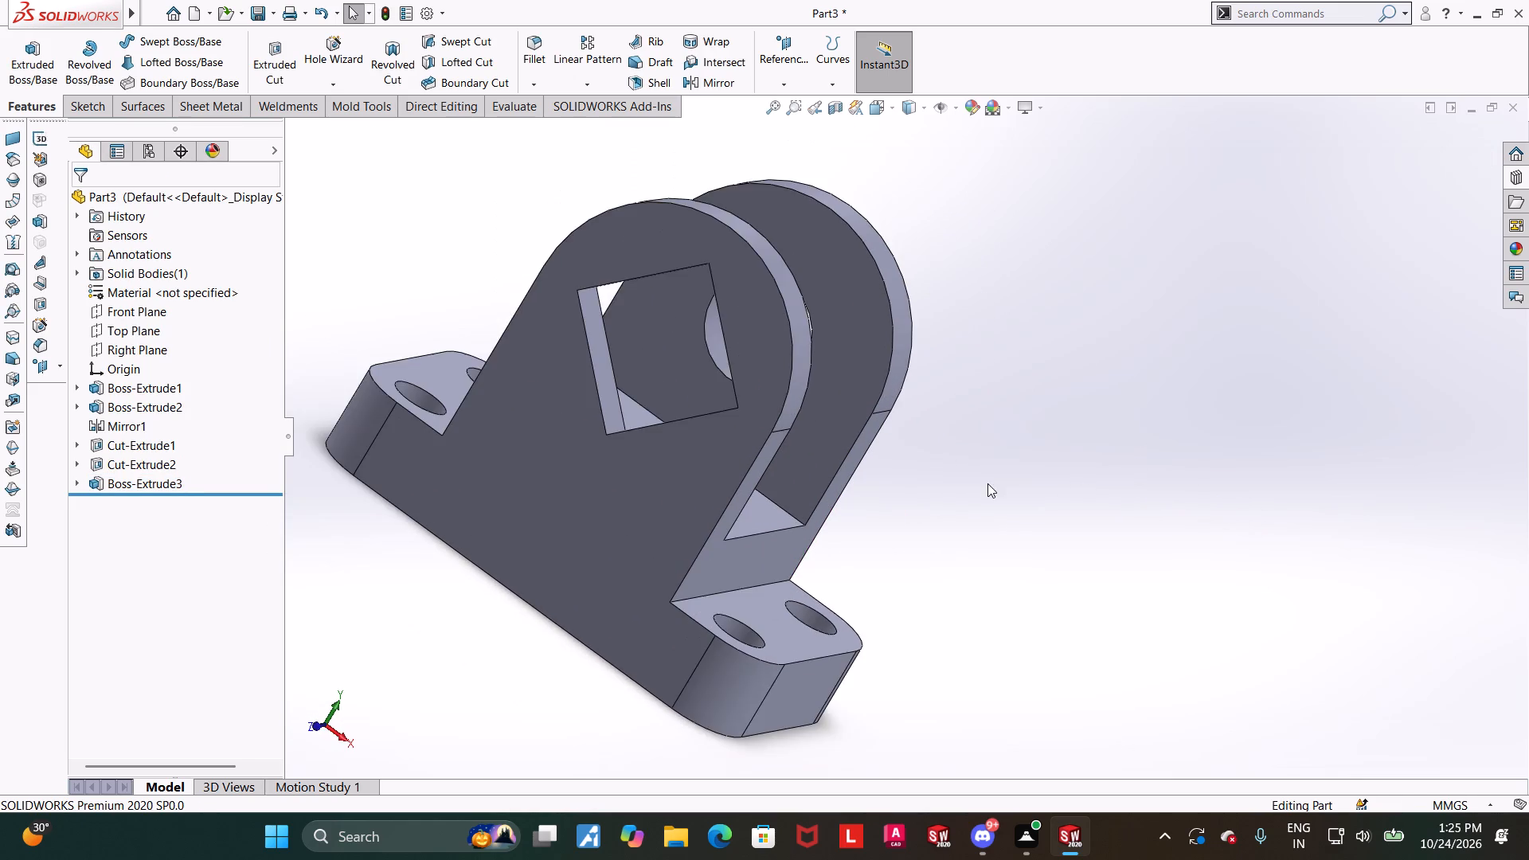
{"action": "middle_click_drag", "start_coordinate": [987, 483], "coordinate": [949, 401]}
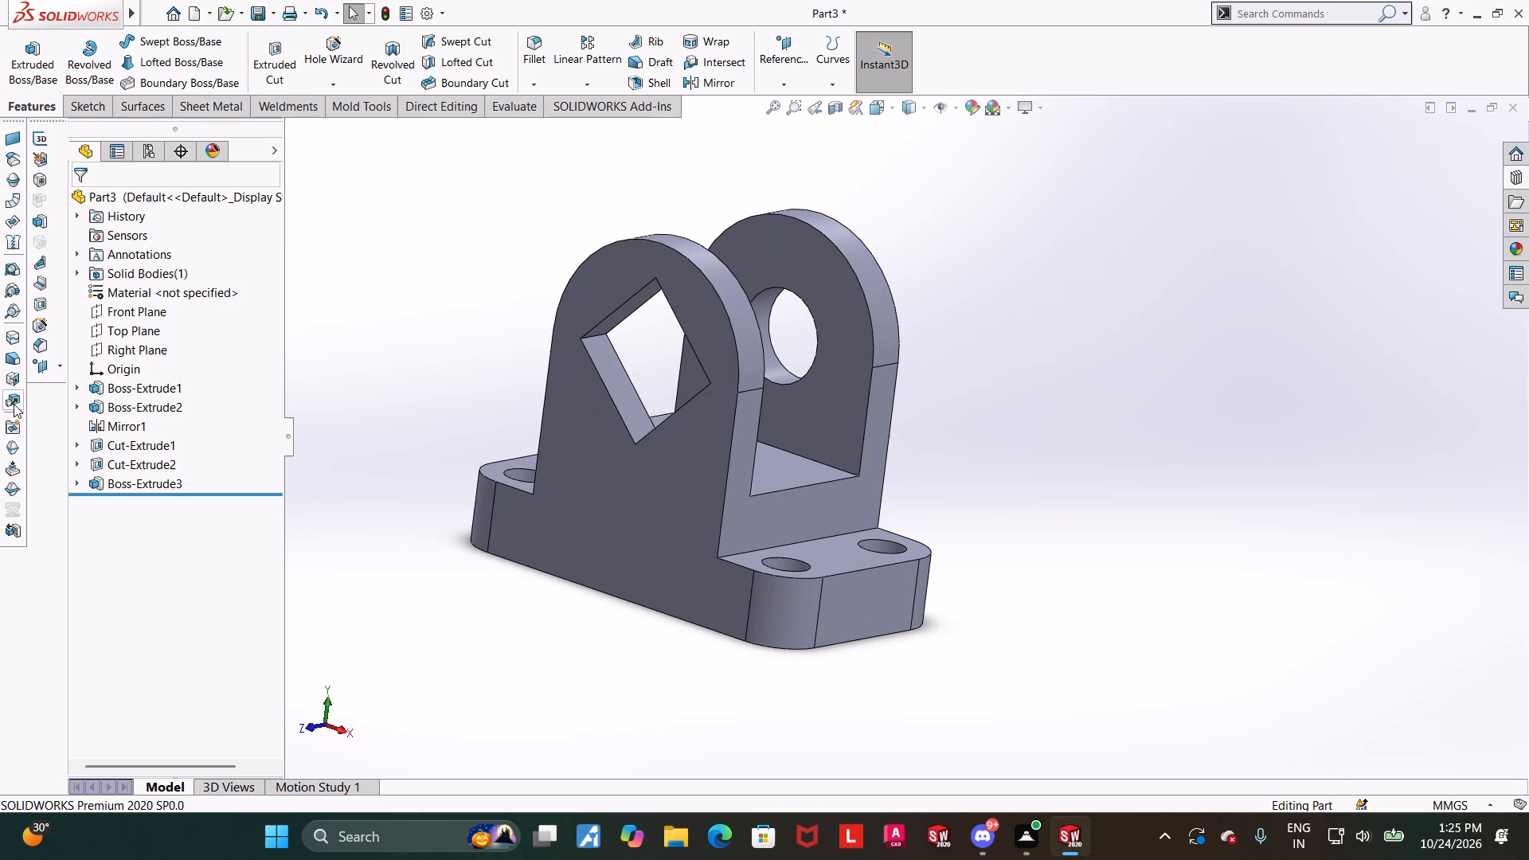
Start a sketch on the Front Plane and orient the view normal to it.
{"action": "left_click", "coordinate": [123, 317]}
{"action": "left_click", "coordinate": [137, 291]}
{"action": "left_click", "coordinate": [129, 506]}
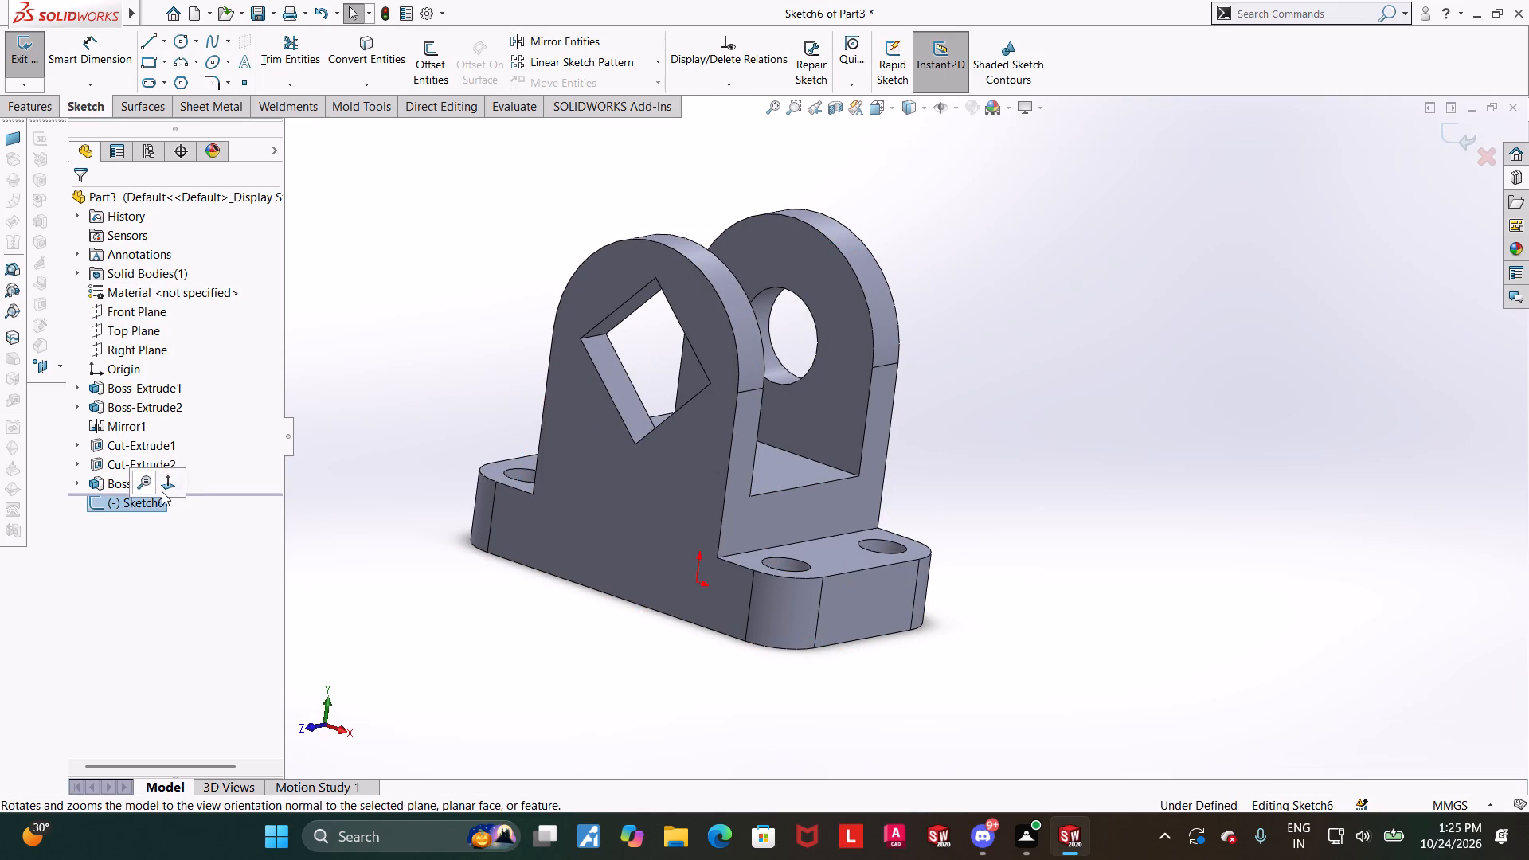
{"action": "left_click", "coordinate": [162, 491]}
{"action": "scroll", "coordinate": [992, 593], "scroll_direction": "up", "scroll_amount": 3}
{"action": "left_click", "coordinate": [1218, 607]}
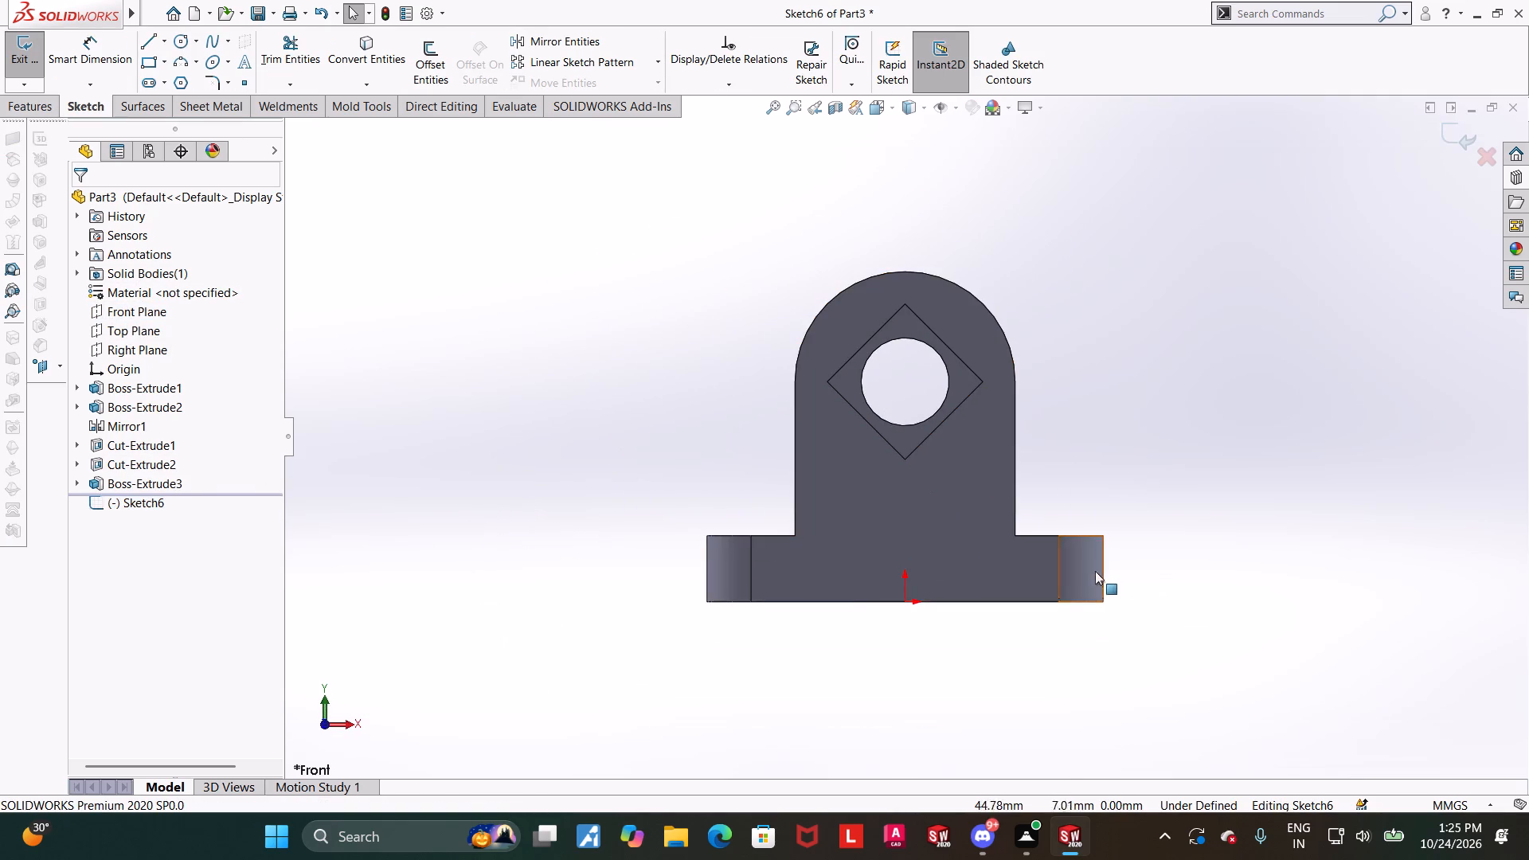
{"action": "scroll", "coordinate": [1097, 571], "scroll_direction": "down", "scroll_amount": 1}
Change the display style to Hidden Lines Visible.
{"action": "left_click", "coordinate": [156, 43]}
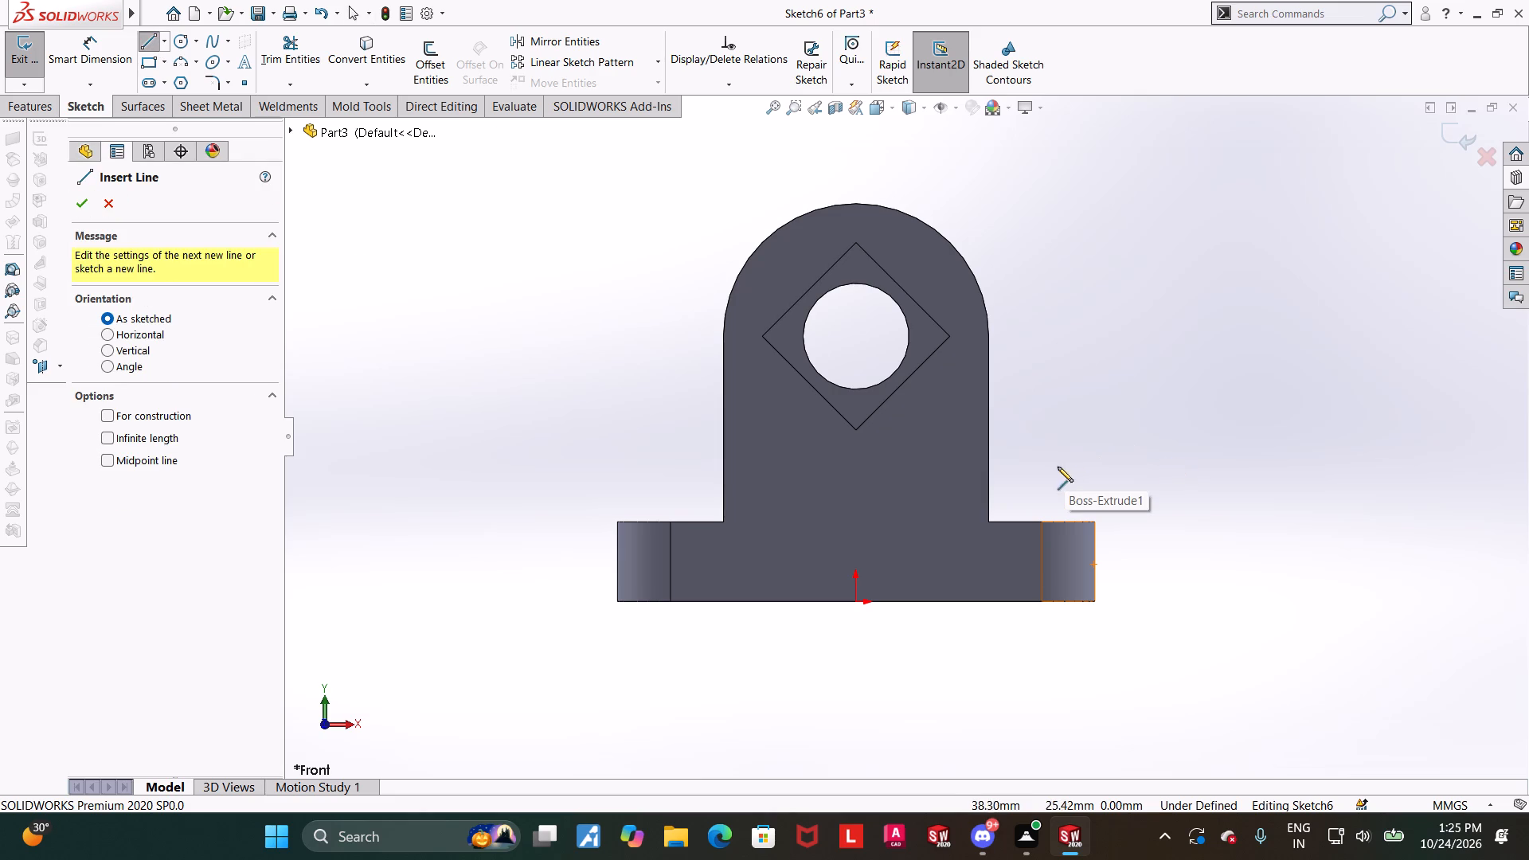
{"action": "key", "text": "Escape"}
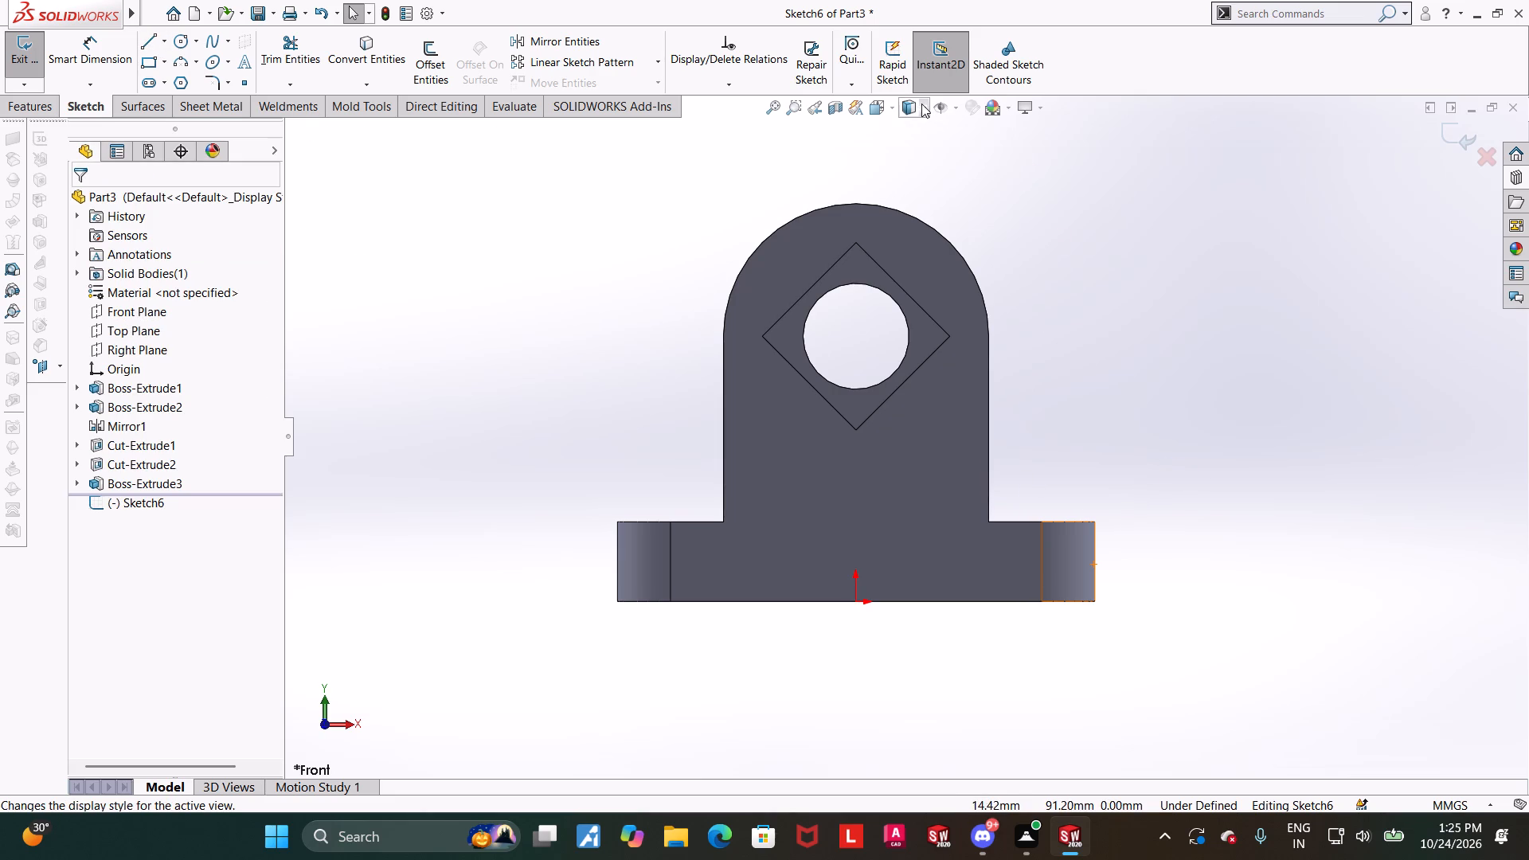
{"action": "left_click", "coordinate": [921, 103]}
{"action": "left_click", "coordinate": [913, 192]}
{"action": "key", "text": "Escape"}
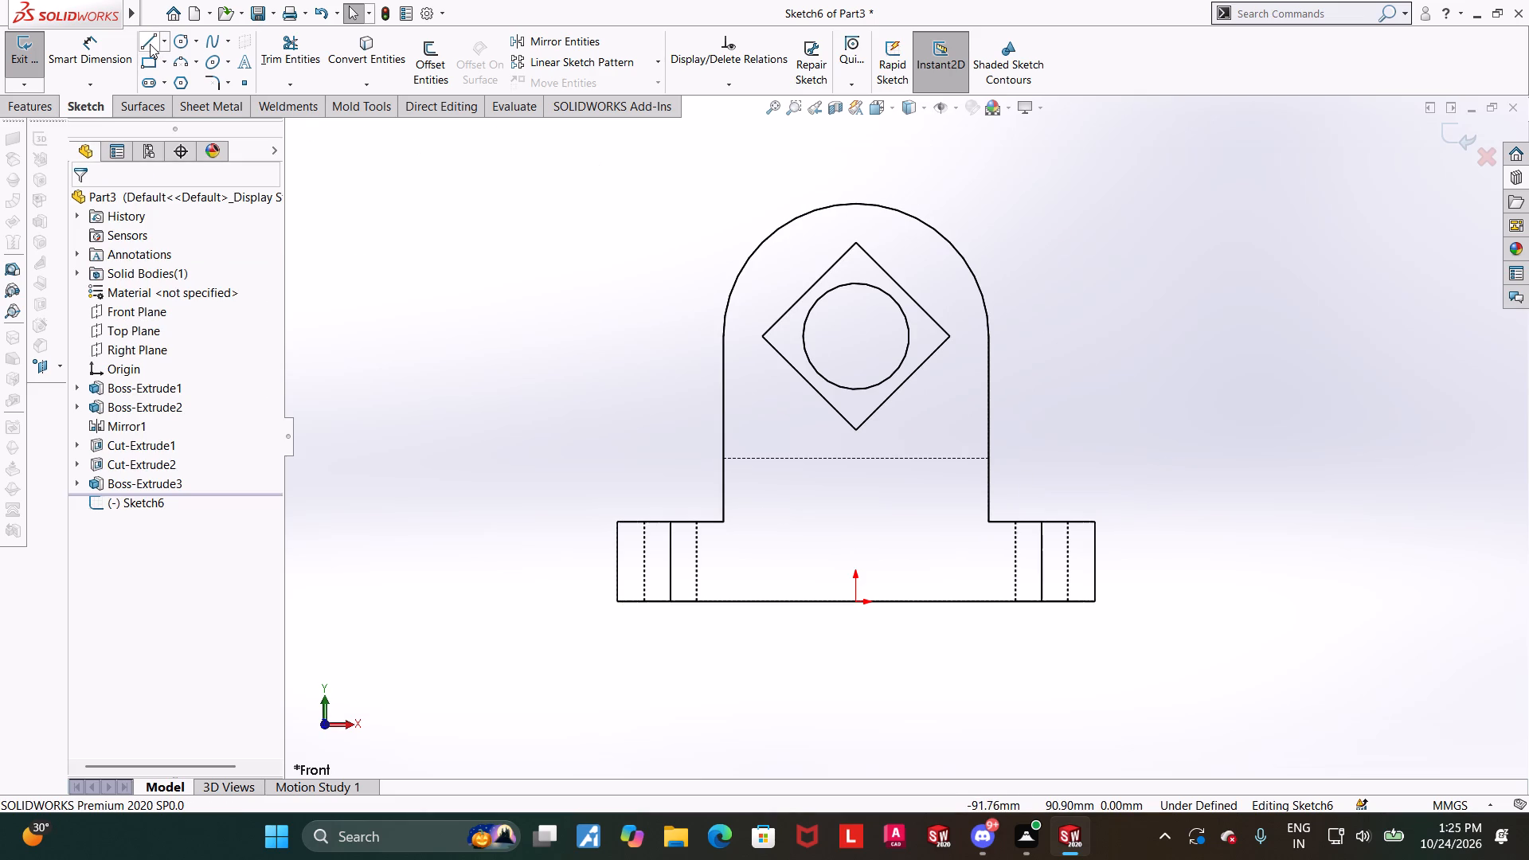
Sketch a sloping line about 23 mm long from the block's top edge at the lug's +X side to the base plate's outer top corner.
{"action": "left_click", "coordinate": [148, 48]}
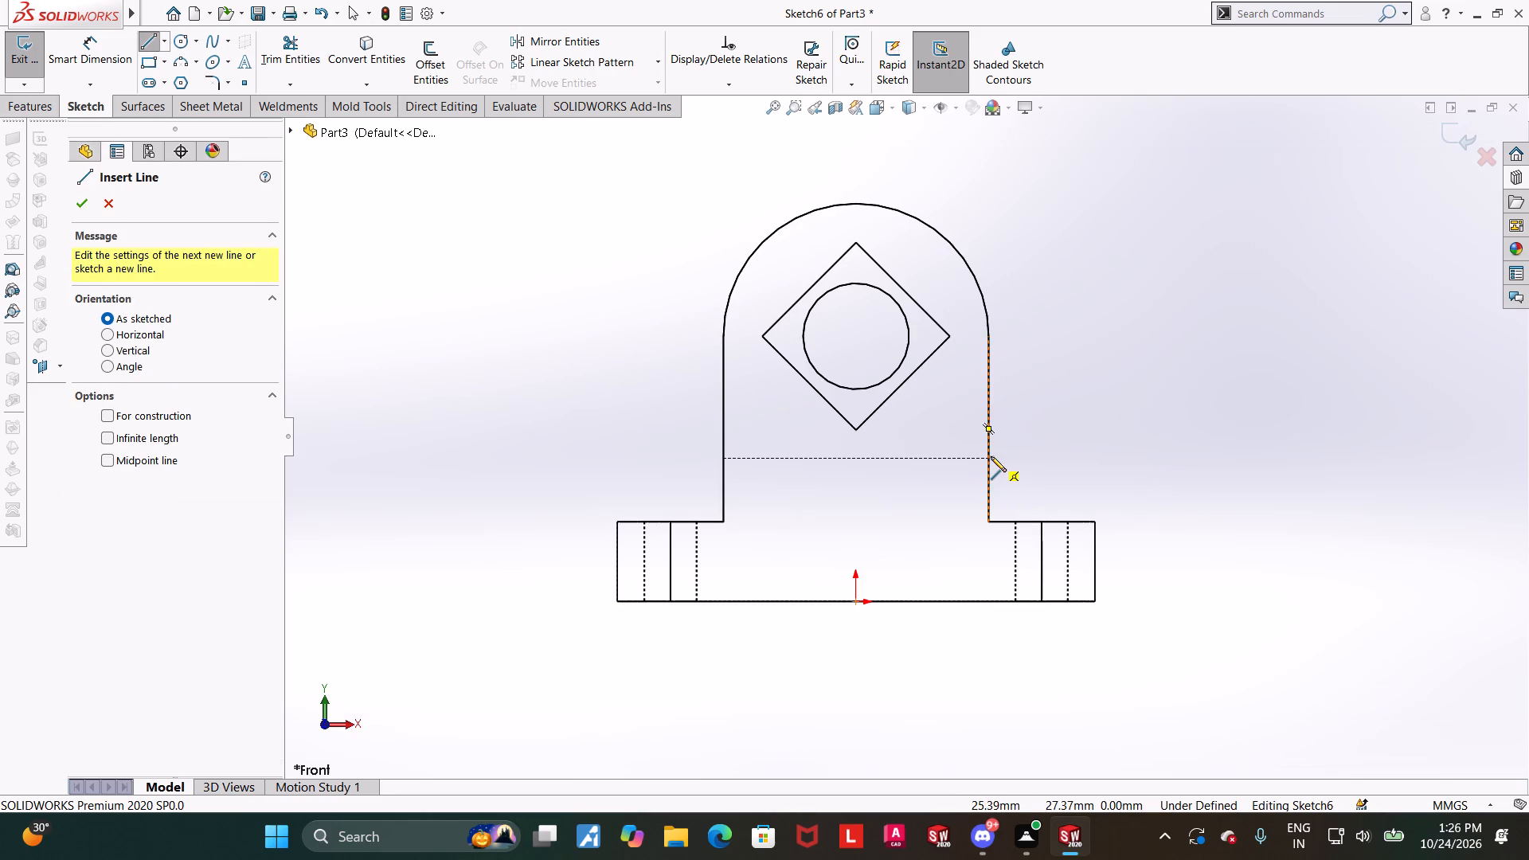
{"action": "left_click", "coordinate": [988, 457]}
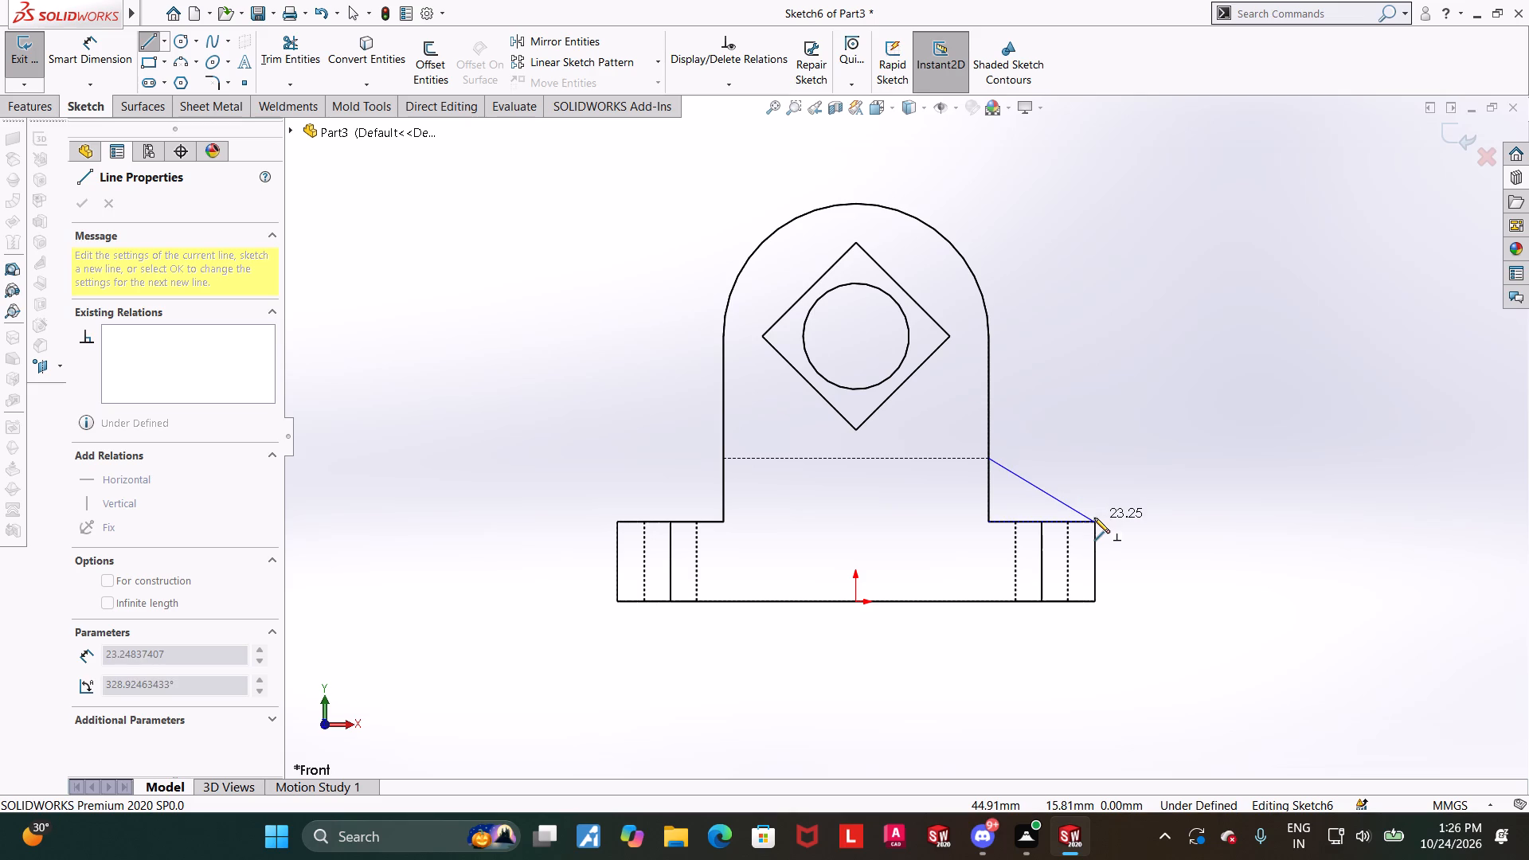
{"action": "left_click", "coordinate": [1096, 522]}
{"action": "key", "text": "Escape"}
{"action": "key", "text": "Escape"}
{"action": "key", "text": "Escape"}
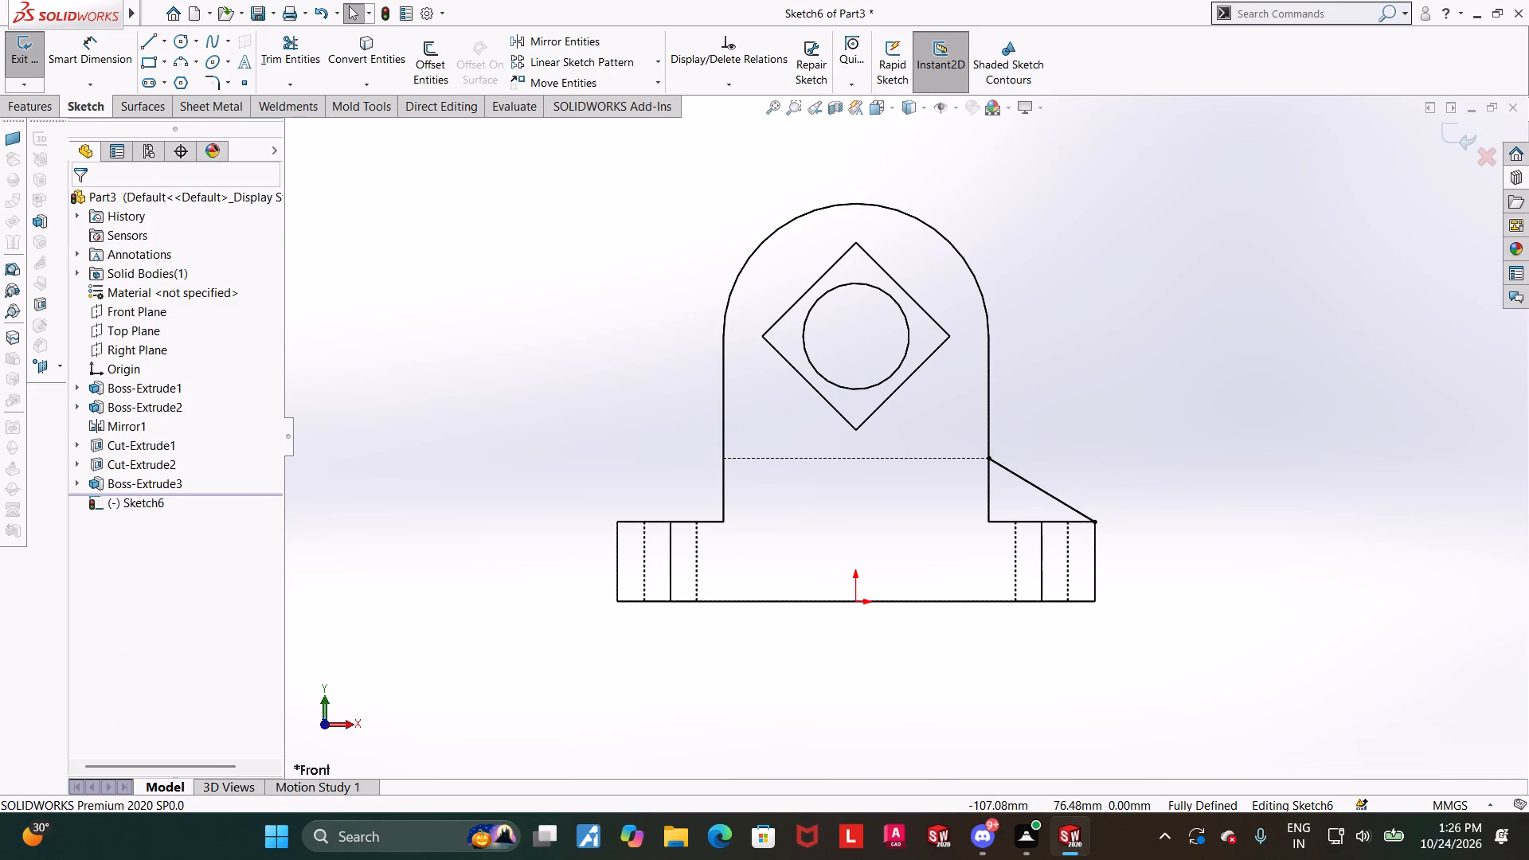
Exit the sketch and create a Rib from the sloping line with a 6 mm thickness applied to both sides.
{"action": "middle_click_drag", "start_coordinate": [1128, 295], "coordinate": [1088, 319]}
{"action": "left_click", "coordinate": [1458, 135]}
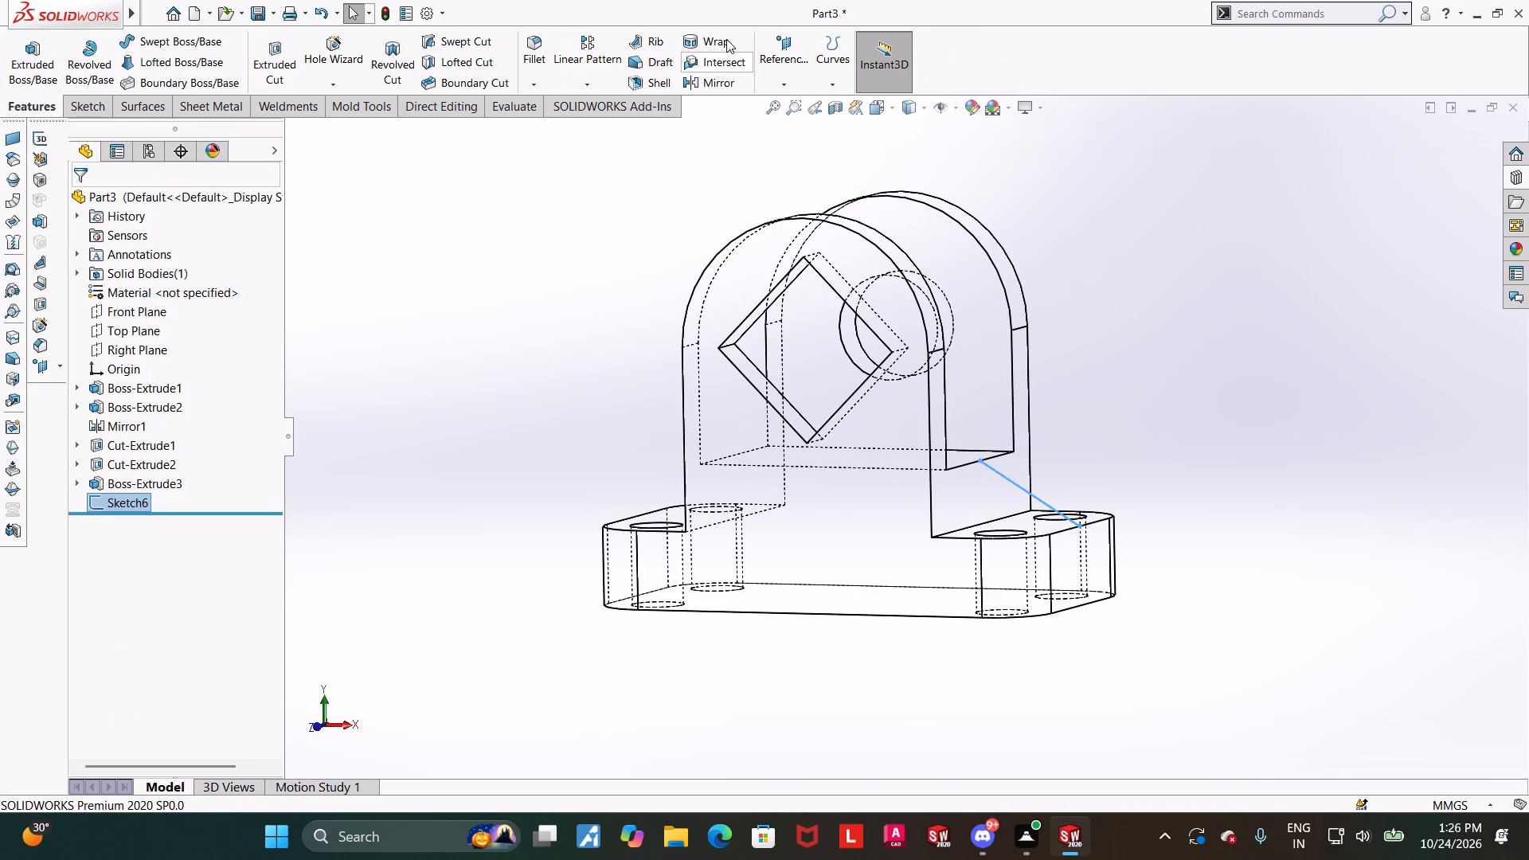
{"action": "left_click", "coordinate": [636, 42]}
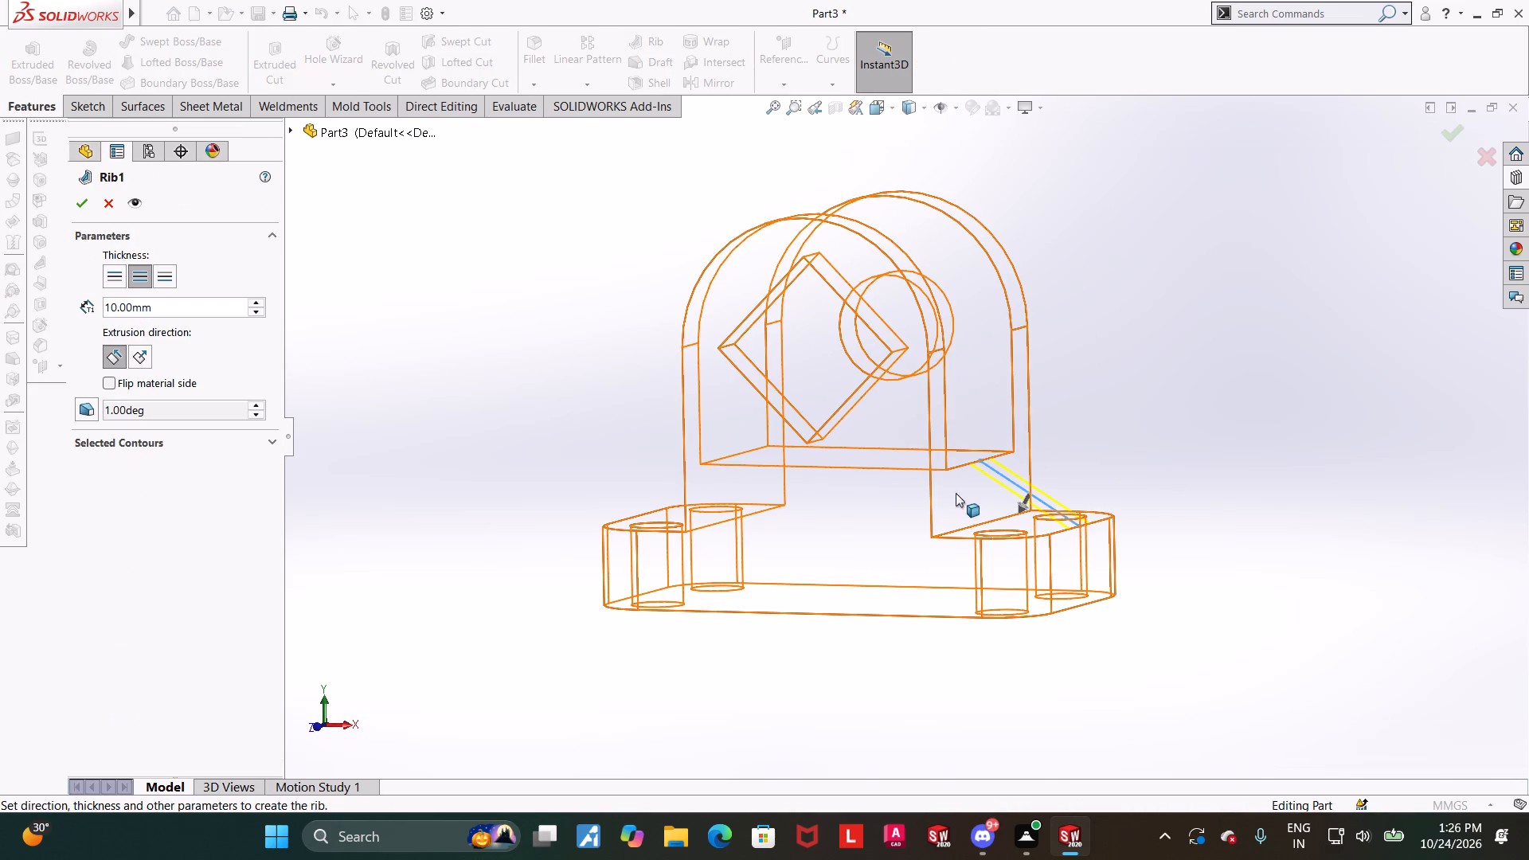
{"action": "left_click", "coordinate": [209, 295]}
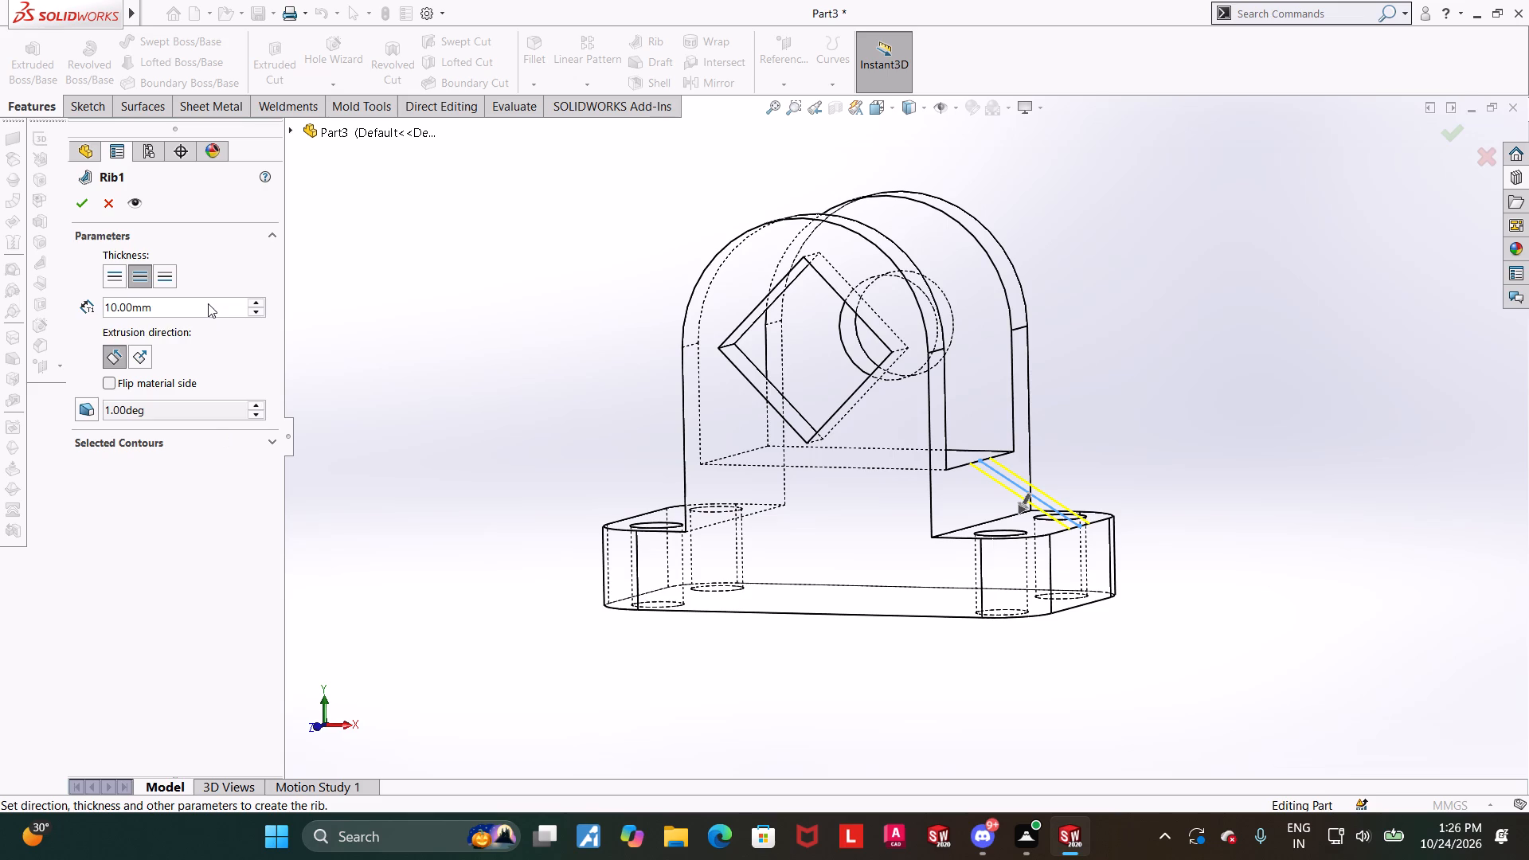
{"action": "left_click", "coordinate": [208, 303]}
{"action": "left_click_drag", "start_coordinate": [204, 303], "coordinate": [73, 311]}
{"action": "key", "text": "6"}
{"action": "key", "text": "Return"}
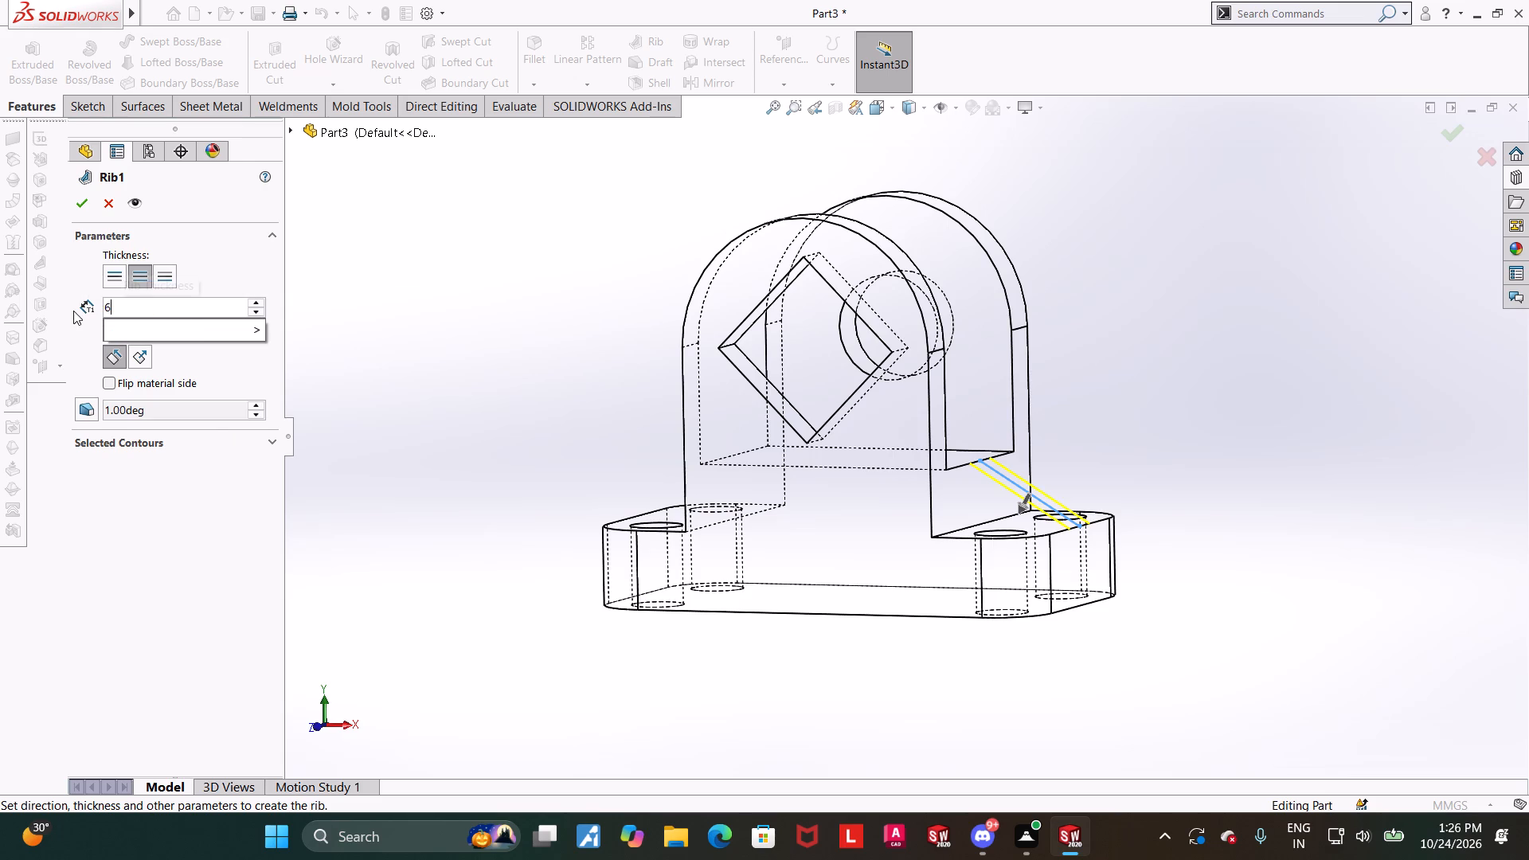
{"action": "left_click", "coordinate": [80, 209]}
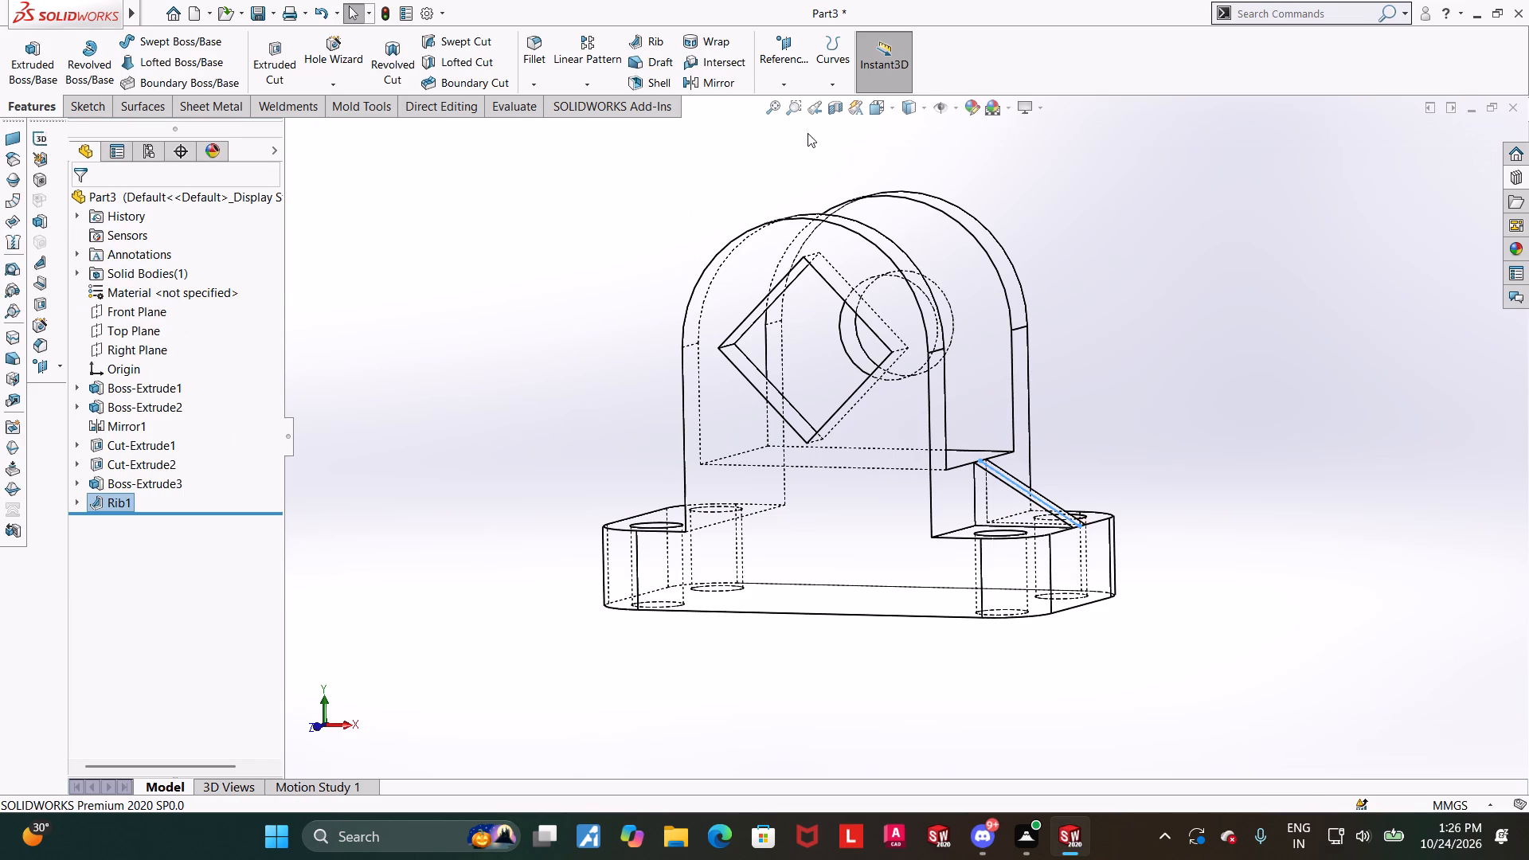
Restore the display style to Shaded With Edges.
{"action": "left_click", "coordinate": [925, 115]}
{"action": "left_click", "coordinate": [916, 136]}
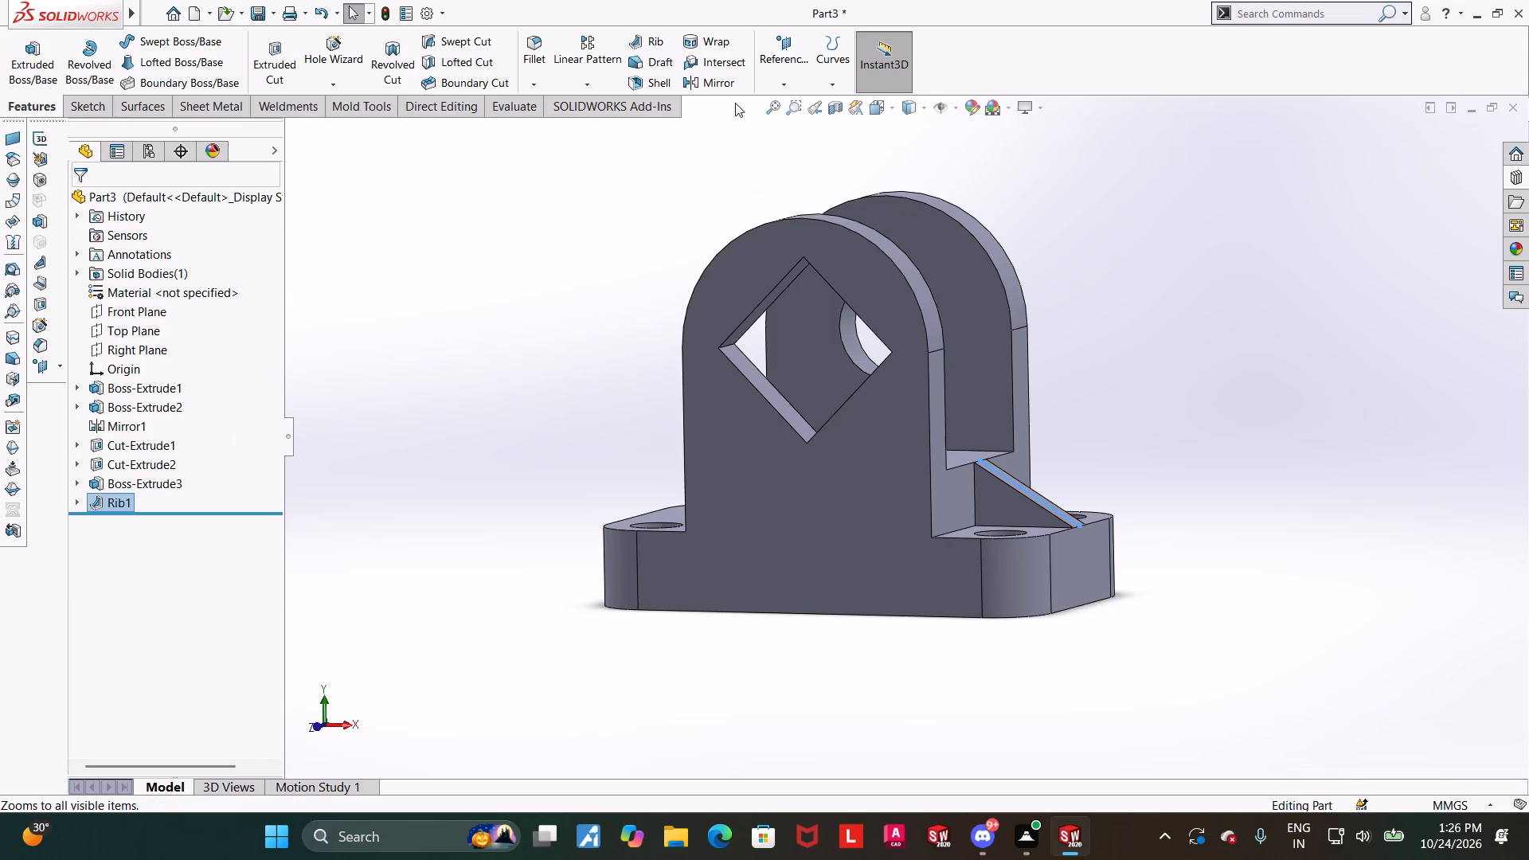
{"action": "left_click", "coordinate": [1237, 343]}
Mirror the rib about the Right Plane to the opposite side of the bracket.
{"action": "middle_click_drag", "start_coordinate": [1097, 440], "coordinate": [1079, 458]}
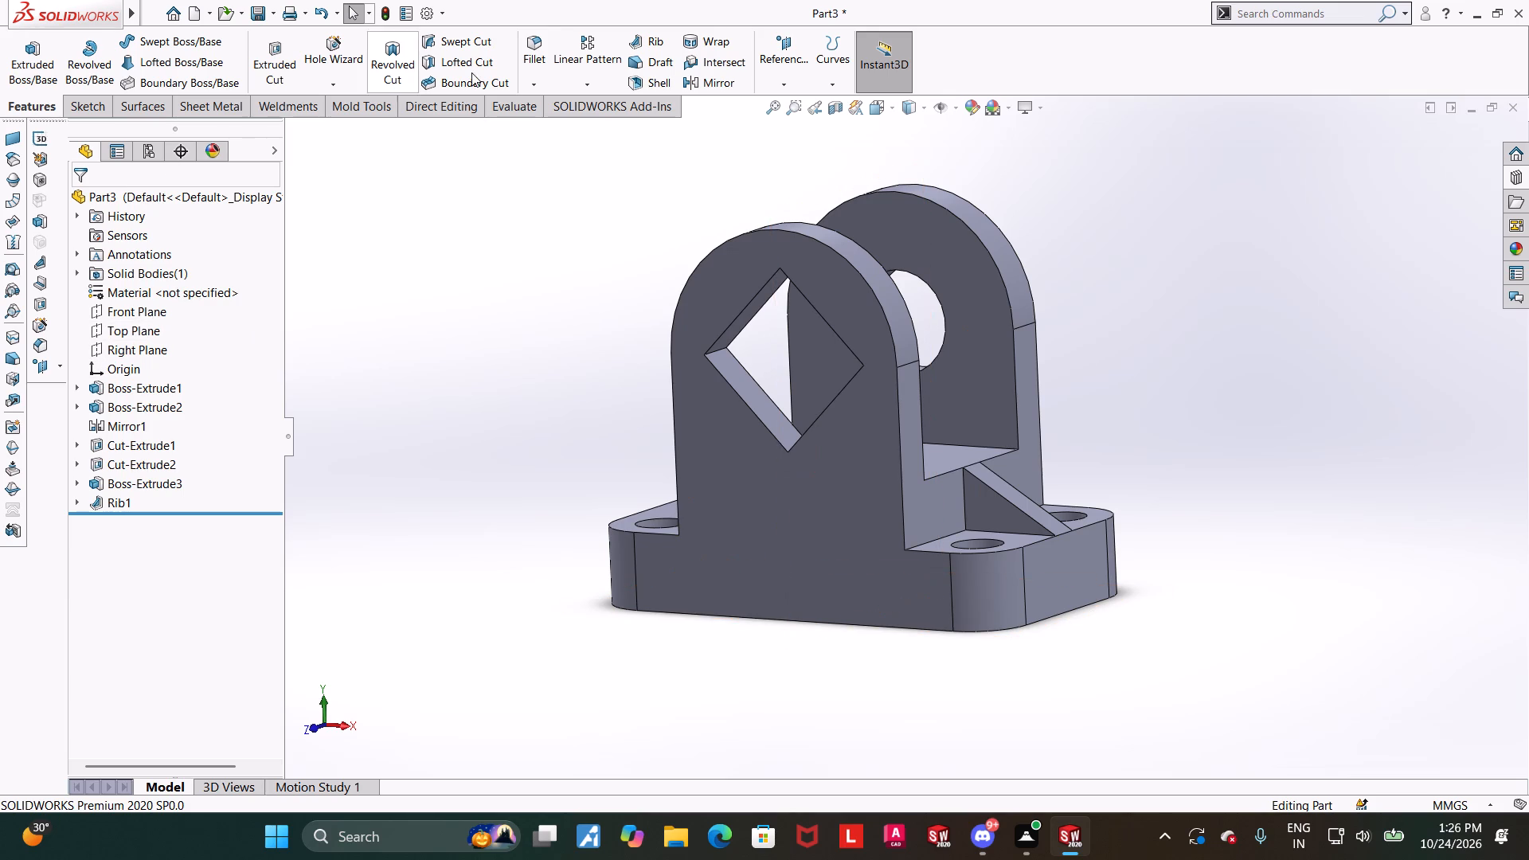
{"action": "left_click", "coordinate": [710, 86]}
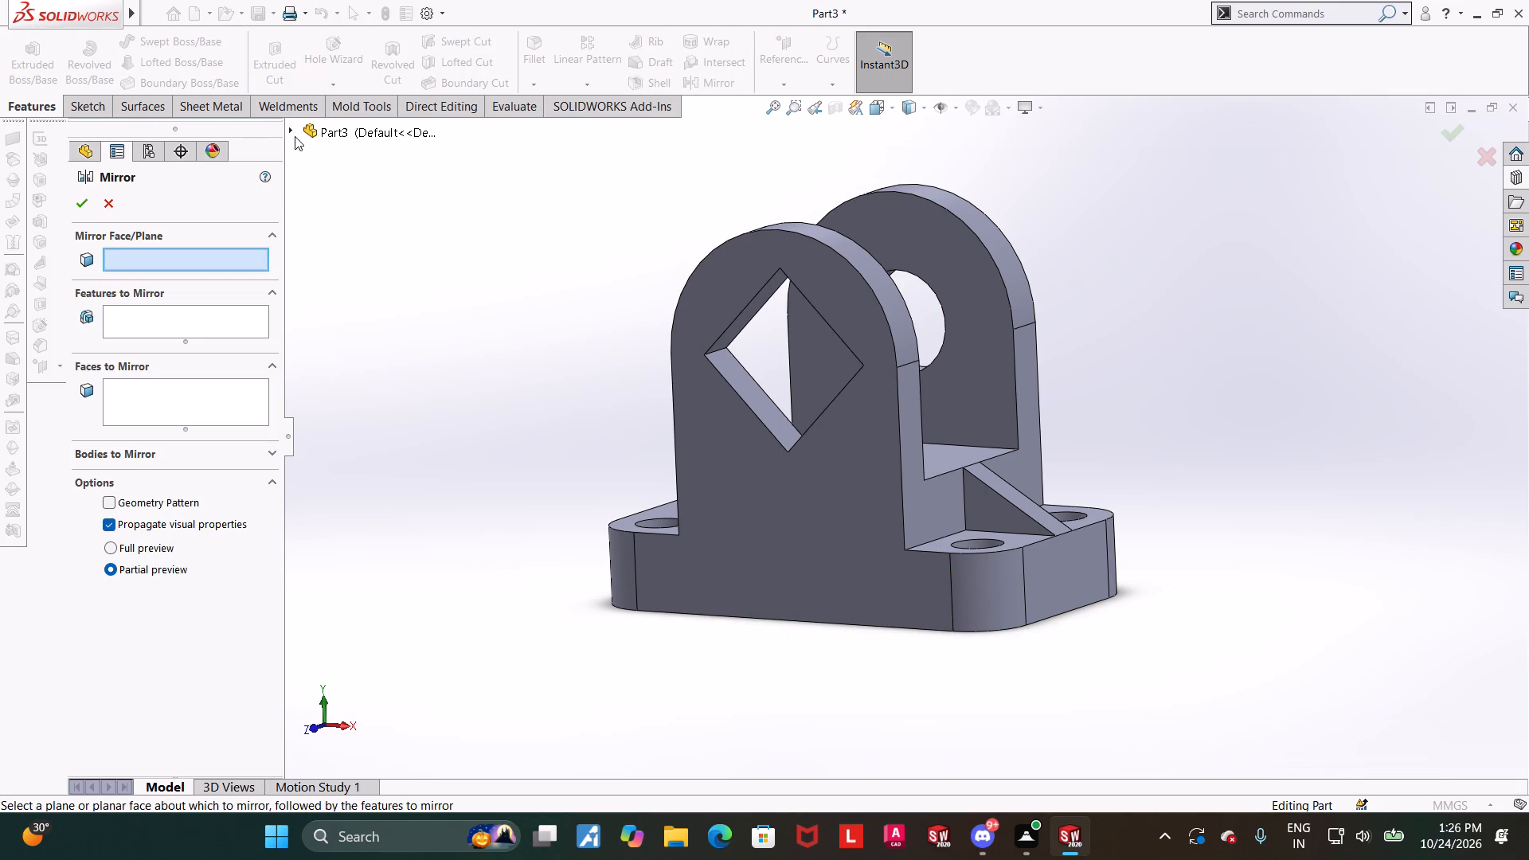
{"action": "left_click", "coordinate": [295, 136]}
{"action": "left_click", "coordinate": [348, 287]}
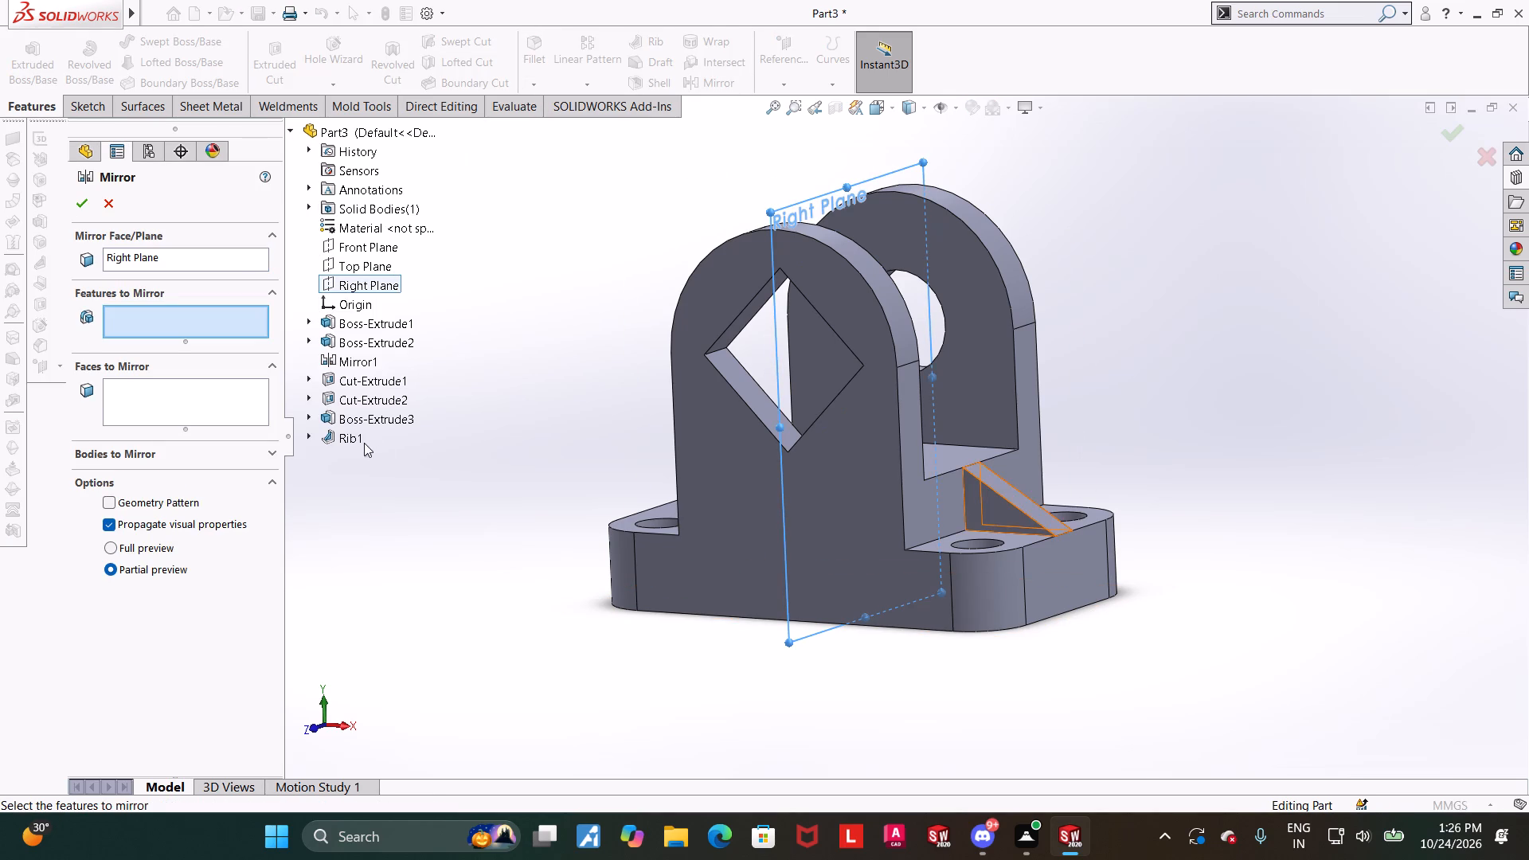
{"action": "left_click", "coordinate": [364, 443]}
{"action": "left_click", "coordinate": [76, 204]}
{"action": "left_click", "coordinate": [1108, 394]}
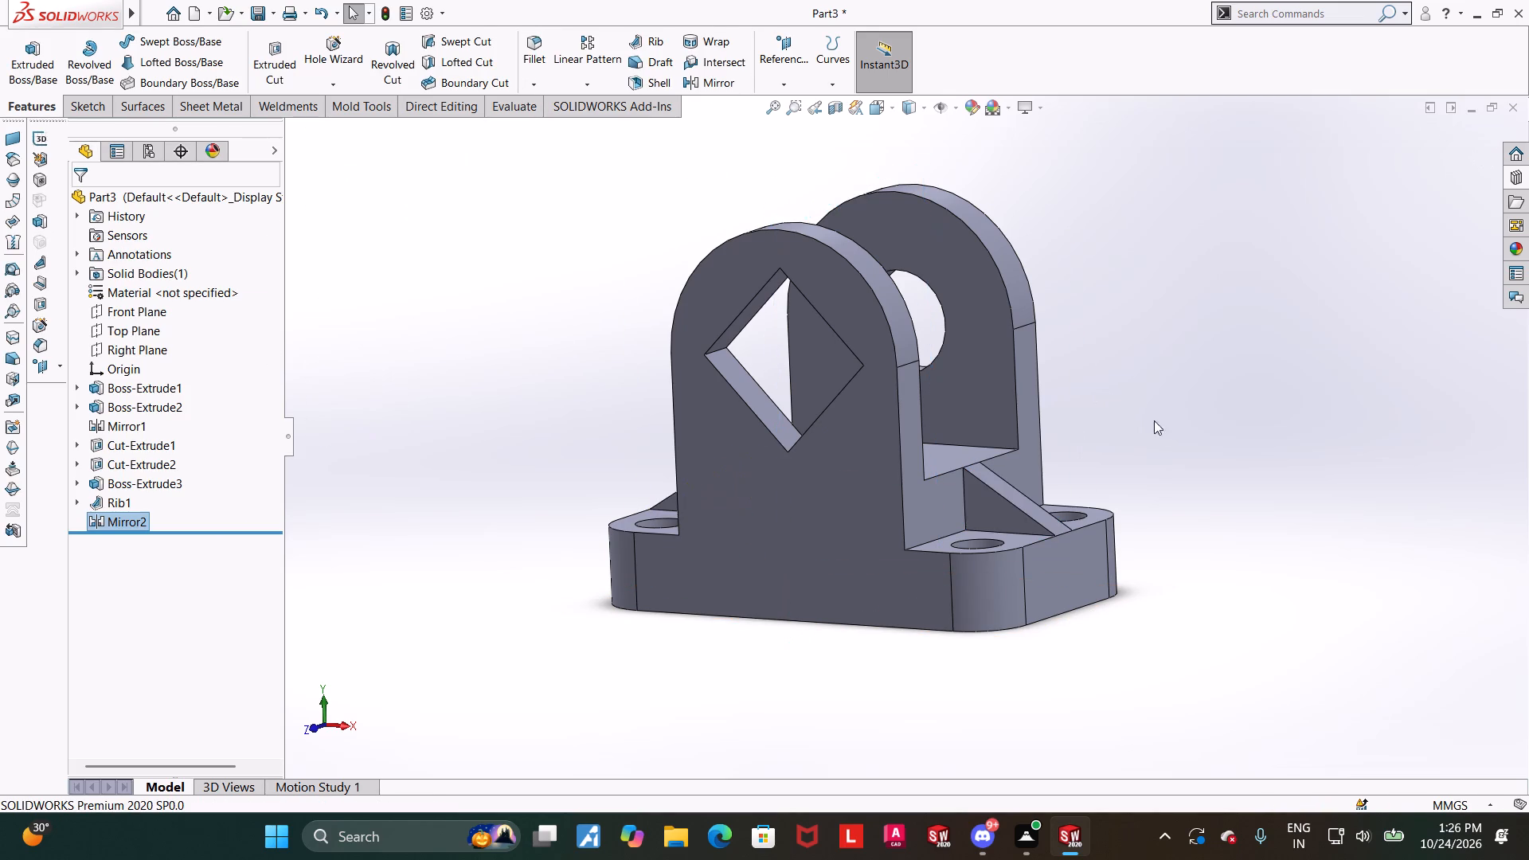
Examine the bracket from several angles, checking the ribs at both ends of the block.
{"action": "scroll", "coordinate": [1168, 426], "scroll_direction": "up", "scroll_amount": 2}
{"action": "middle_click_drag", "start_coordinate": [1140, 453], "coordinate": [679, 652]}
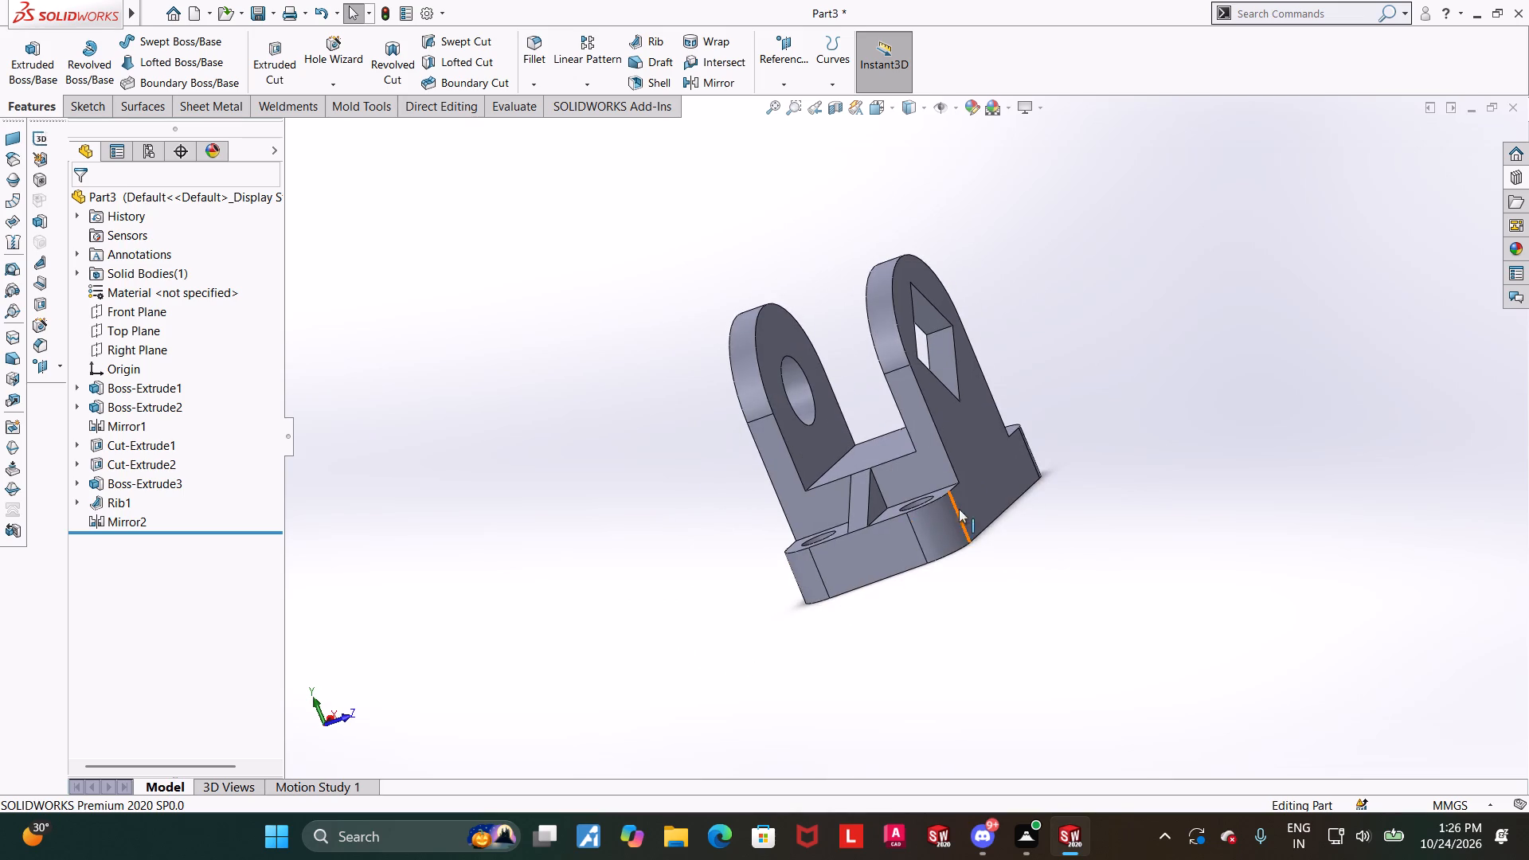
{"action": "scroll", "coordinate": [956, 509], "scroll_direction": "down", "scroll_amount": 4}
{"action": "middle_click_drag", "start_coordinate": [1006, 514], "coordinate": [997, 709]}
{"action": "scroll", "coordinate": [825, 412], "scroll_direction": "up", "scroll_amount": 4}
{"action": "middle_click_drag", "start_coordinate": [865, 430], "coordinate": [917, 443]}
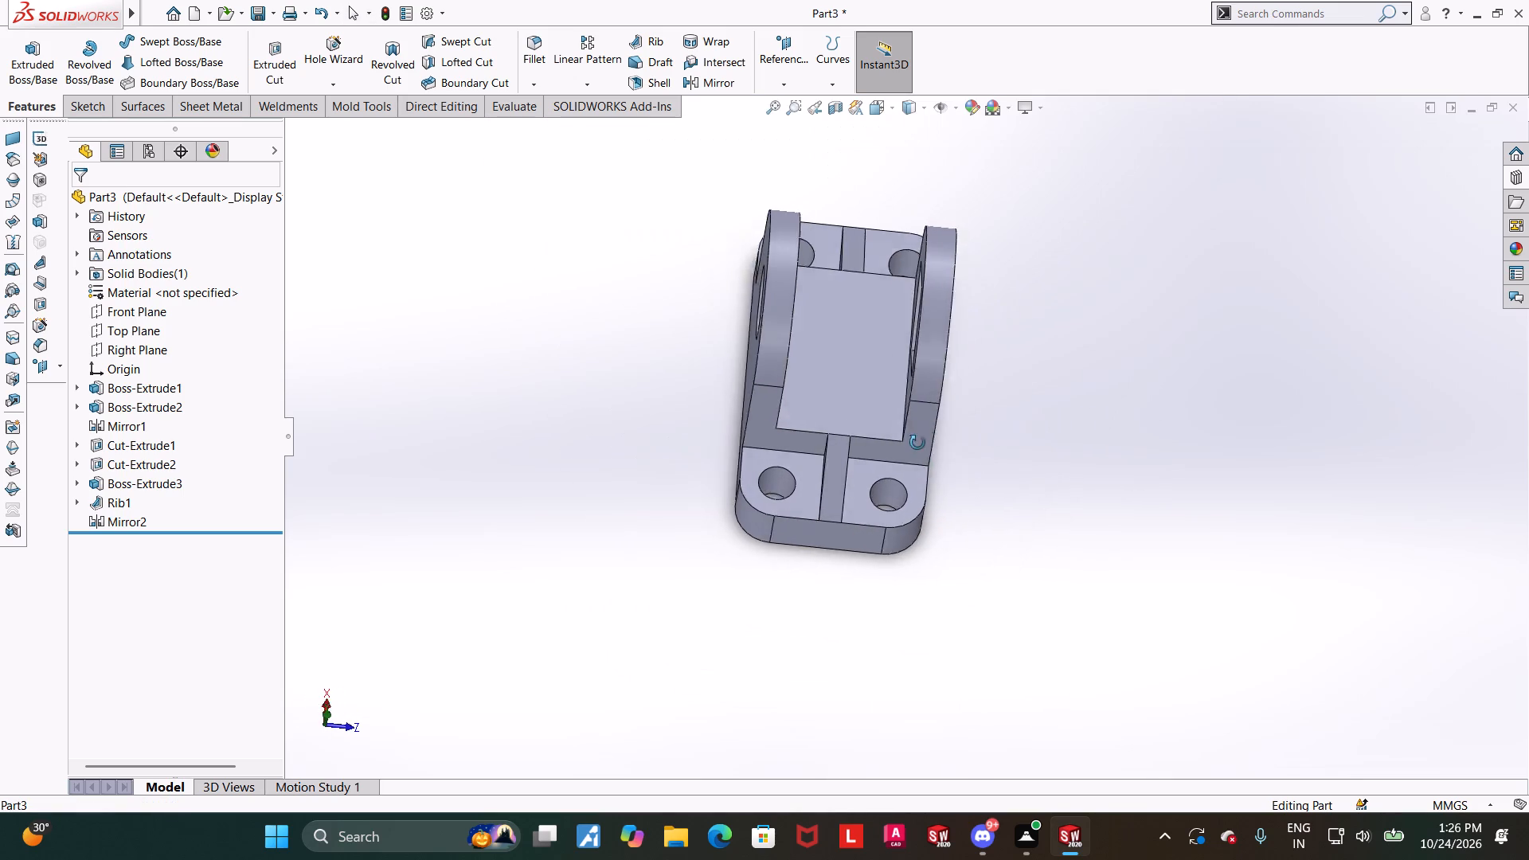
{"action": "middle_click_drag", "start_coordinate": [917, 443], "coordinate": [916, 443]}
{"action": "scroll", "coordinate": [1095, 393], "scroll_direction": "down", "scroll_amount": 1}
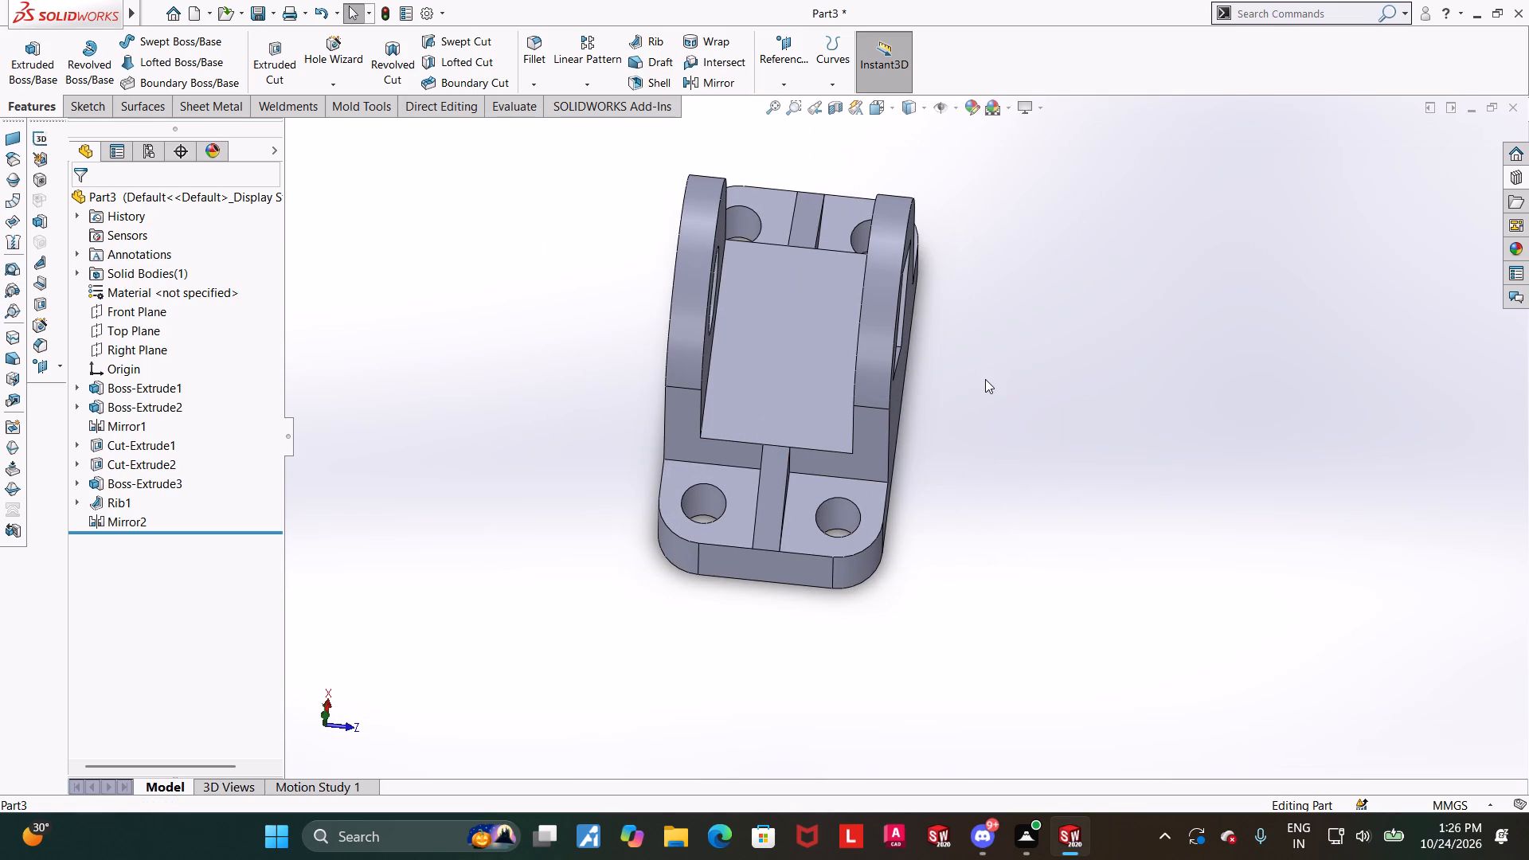
{"action": "scroll", "coordinate": [1063, 346], "scroll_direction": "up", "scroll_amount": 2}
{"action": "scroll", "coordinate": [994, 303], "scroll_direction": "down", "scroll_amount": 5}
{"action": "middle_click_drag", "start_coordinate": [984, 332], "coordinate": [1007, 420]}
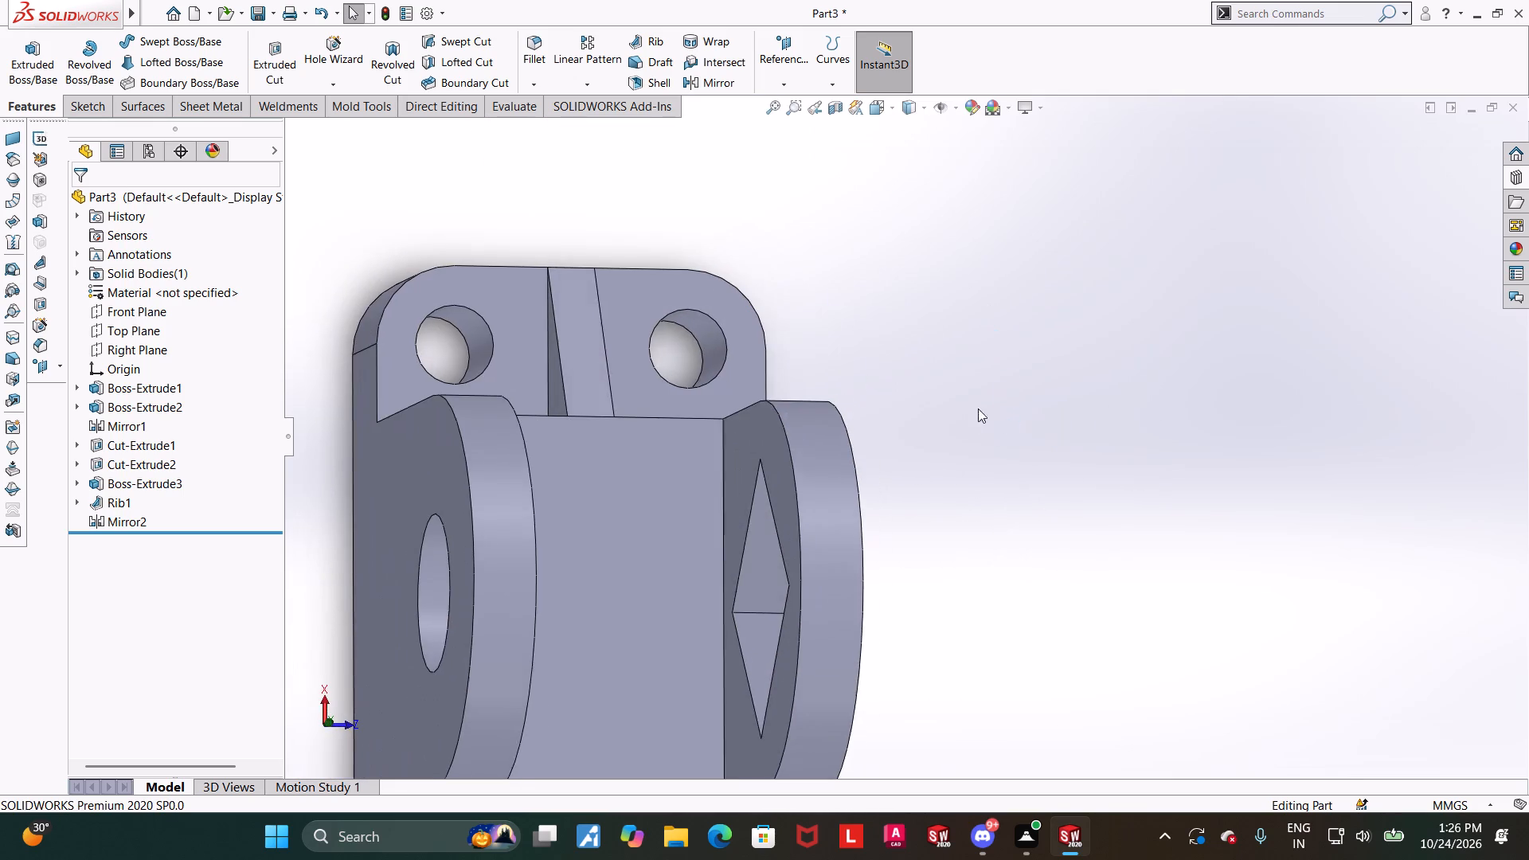
Start the Hole Wizard and choose a legacy hole of the Counterbored type.
{"action": "scroll", "coordinate": [728, 518], "scroll_direction": "up", "scroll_amount": 5}
{"action": "left_click", "coordinate": [878, 113]}
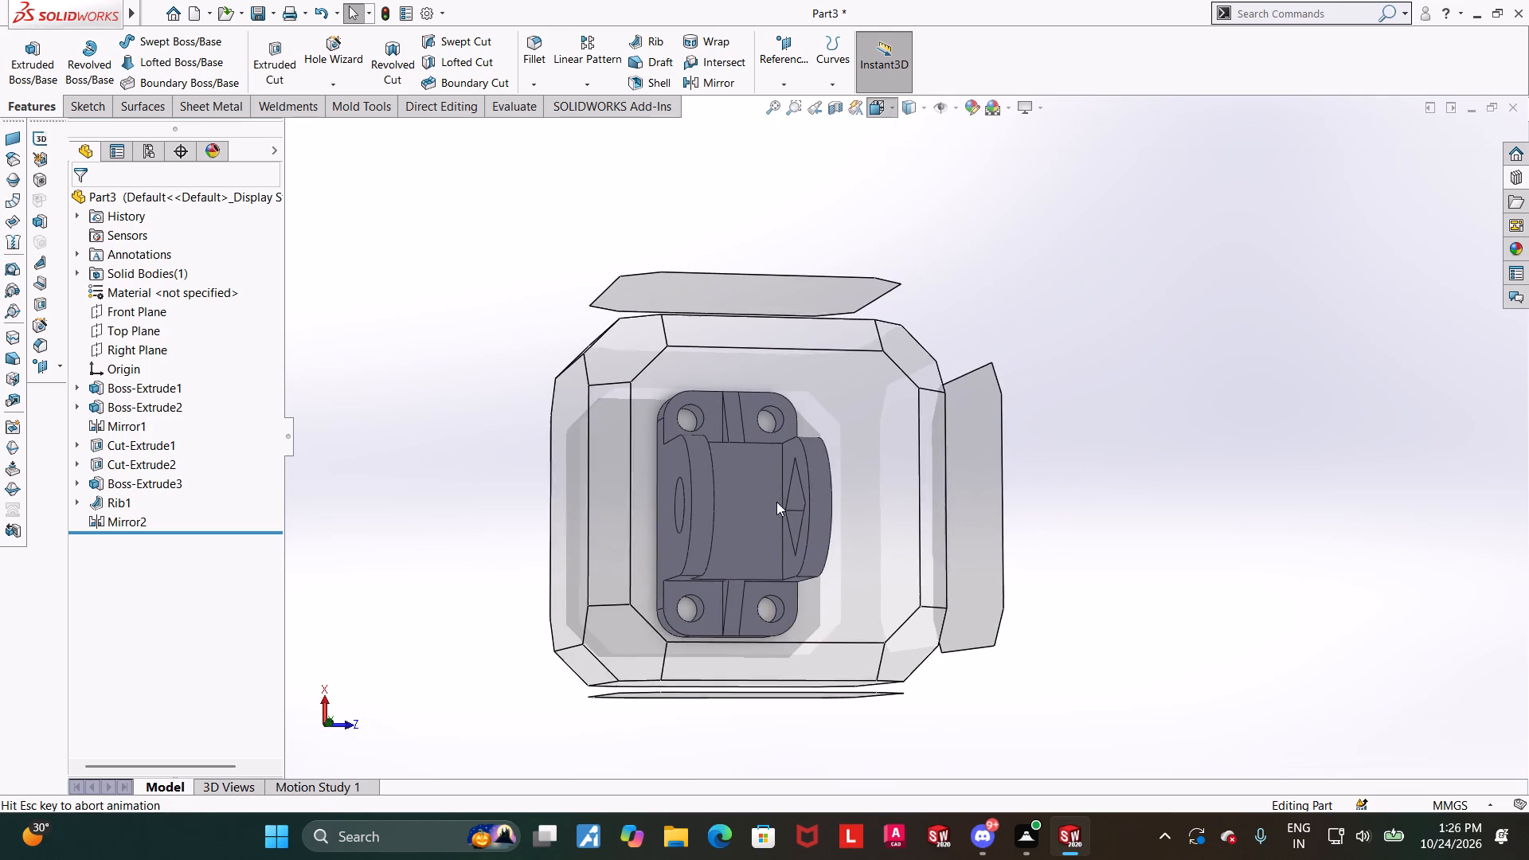
{"action": "left_click", "coordinate": [753, 503]}
{"action": "scroll", "coordinate": [1167, 535], "scroll_direction": "down", "scroll_amount": 1}
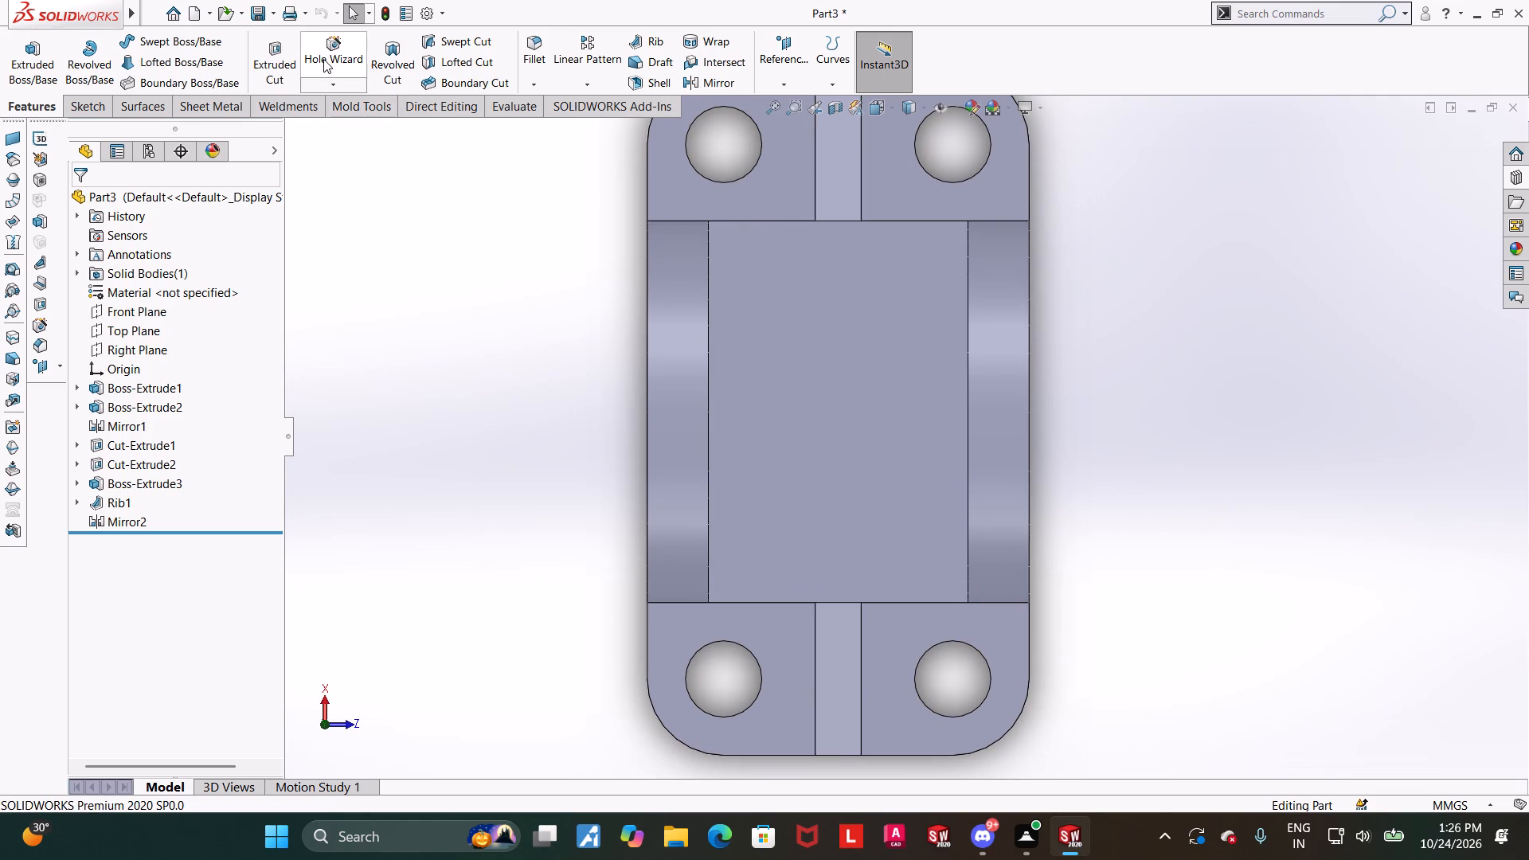
{"action": "left_click", "coordinate": [346, 43]}
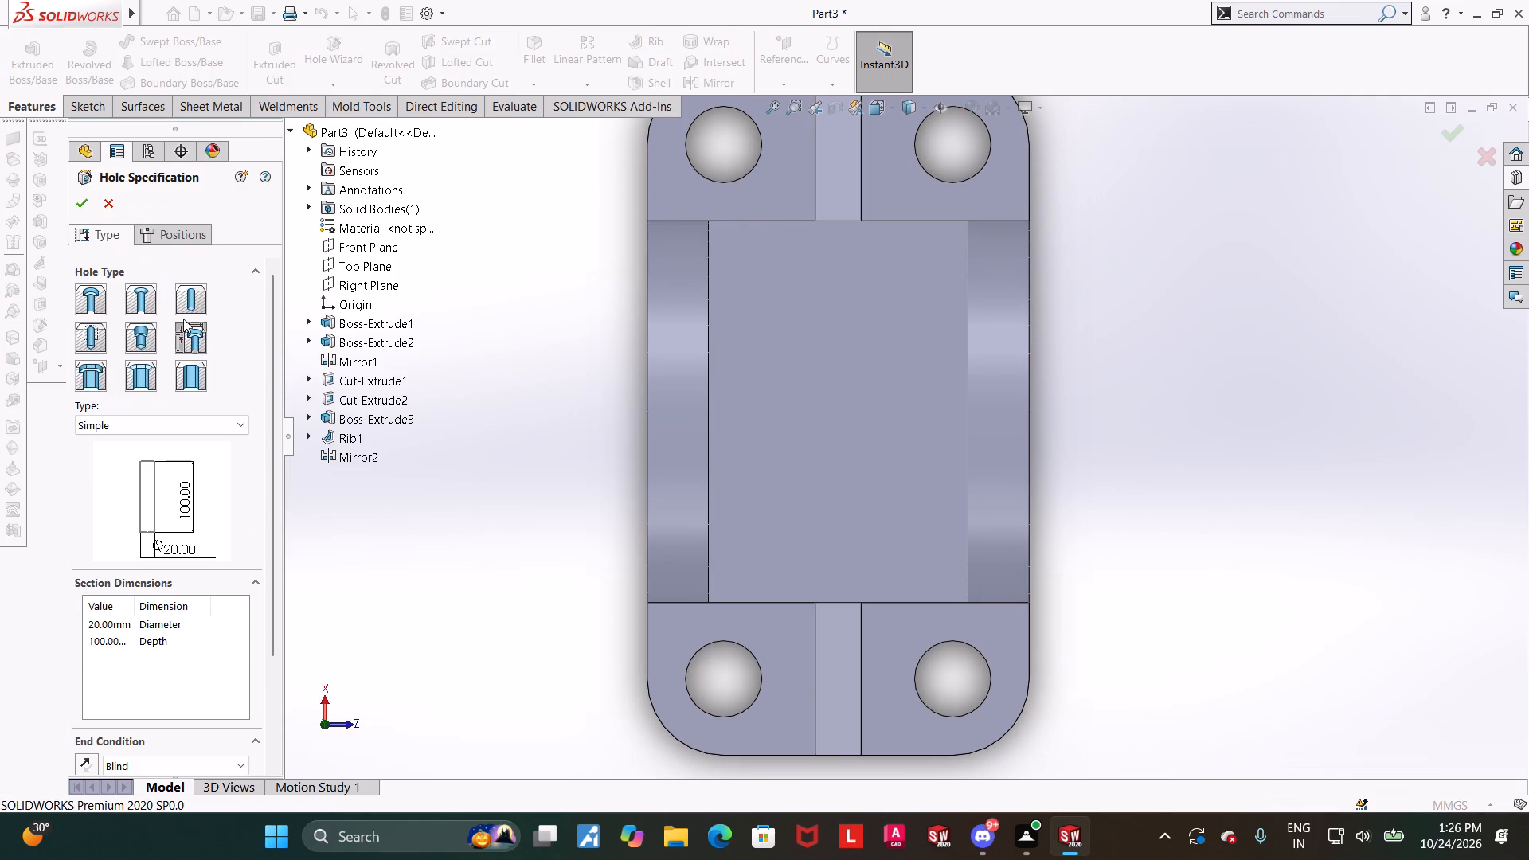
{"action": "left_click", "coordinate": [189, 334]}
{"action": "left_click", "coordinate": [180, 415]}
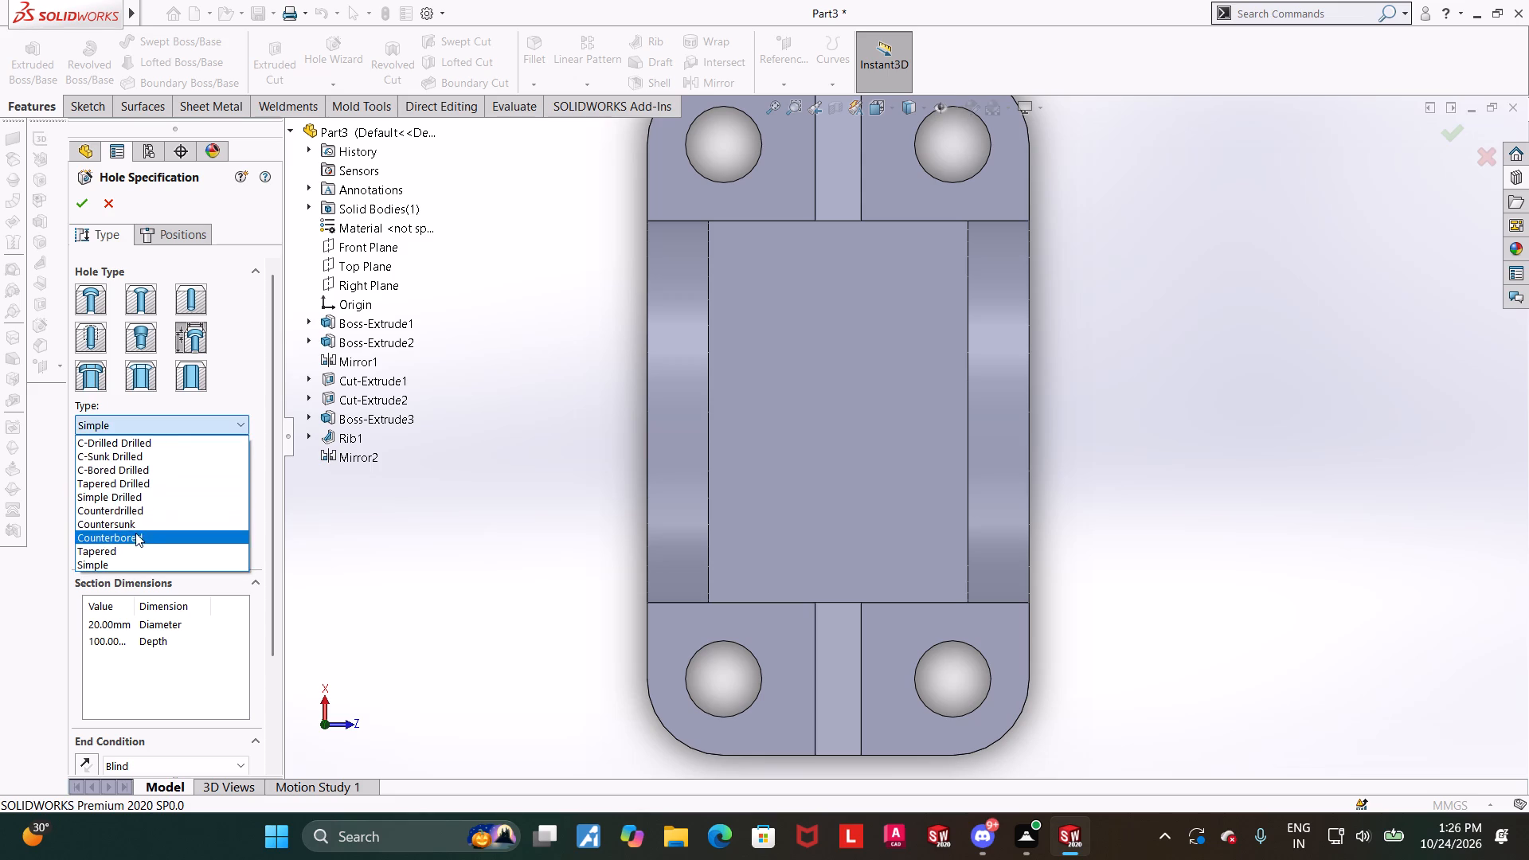
{"action": "left_click", "coordinate": [135, 533]}
Set the counterbore depth to 7 mm and its diameter to 24 mm, and enter 16 for the hole diameter.
{"action": "left_click_drag", "start_coordinate": [272, 487], "coordinate": [268, 580]}
{"action": "double_click", "coordinate": [114, 557]}
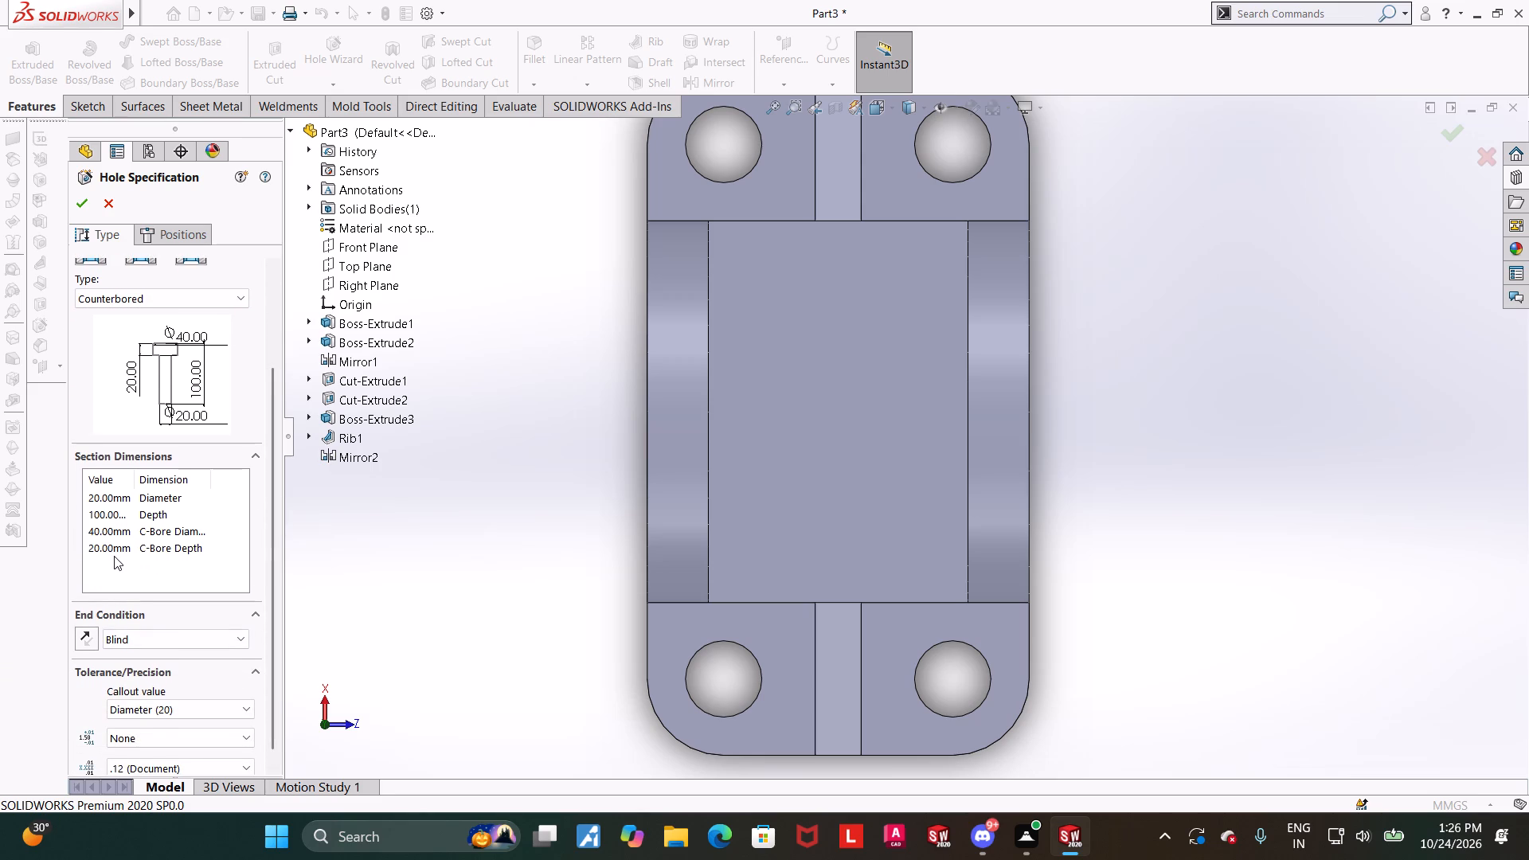
{"action": "double_click", "coordinate": [114, 553]}
{"action": "key", "text": "7"}
{"action": "key", "text": "Return"}
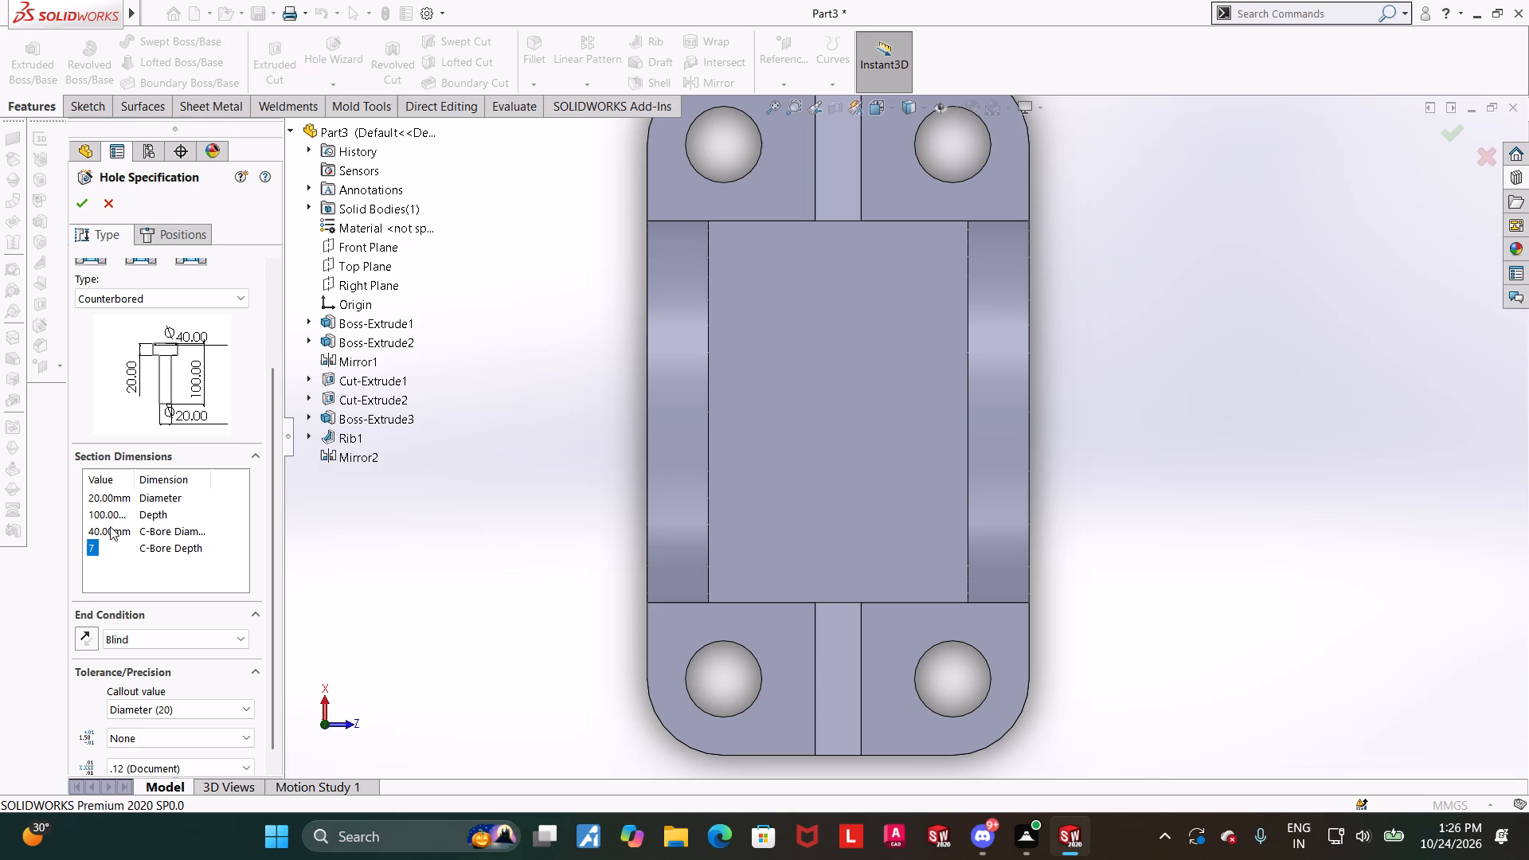
{"action": "double_click", "coordinate": [110, 526]}
{"action": "key", "text": "2"}
{"action": "key", "text": "4"}
{"action": "key", "text": "Return"}
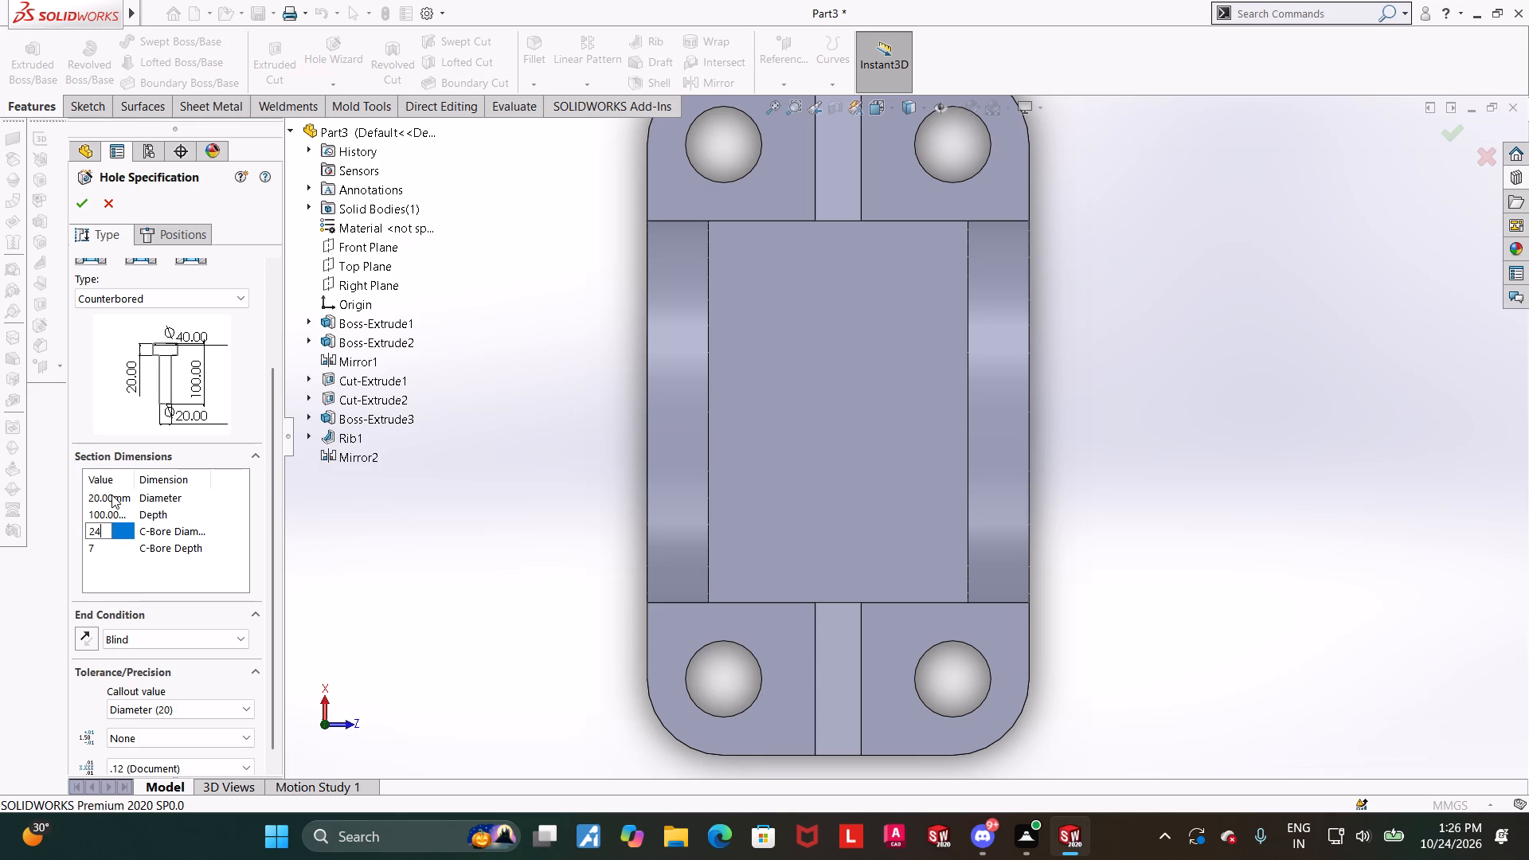
{"action": "triple_click", "coordinate": [111, 494]}
{"action": "type", "text": "16"}
{"action": "key", "text": "Return"}
Set the counterbored hole's end condition to Up To Next.
{"action": "left_click", "coordinate": [187, 228]}
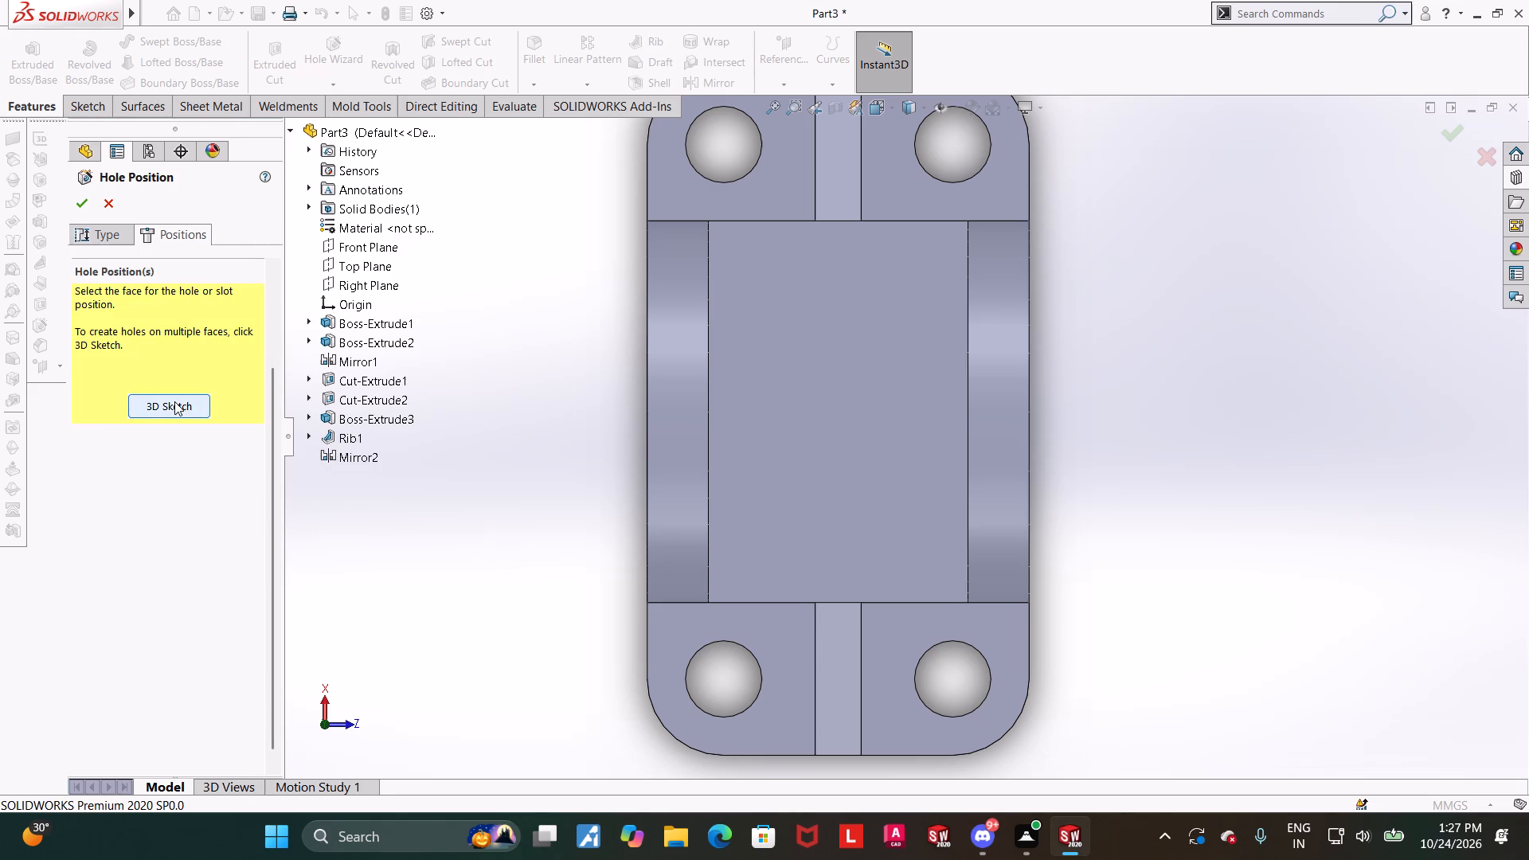
{"action": "left_click", "coordinate": [106, 228]}
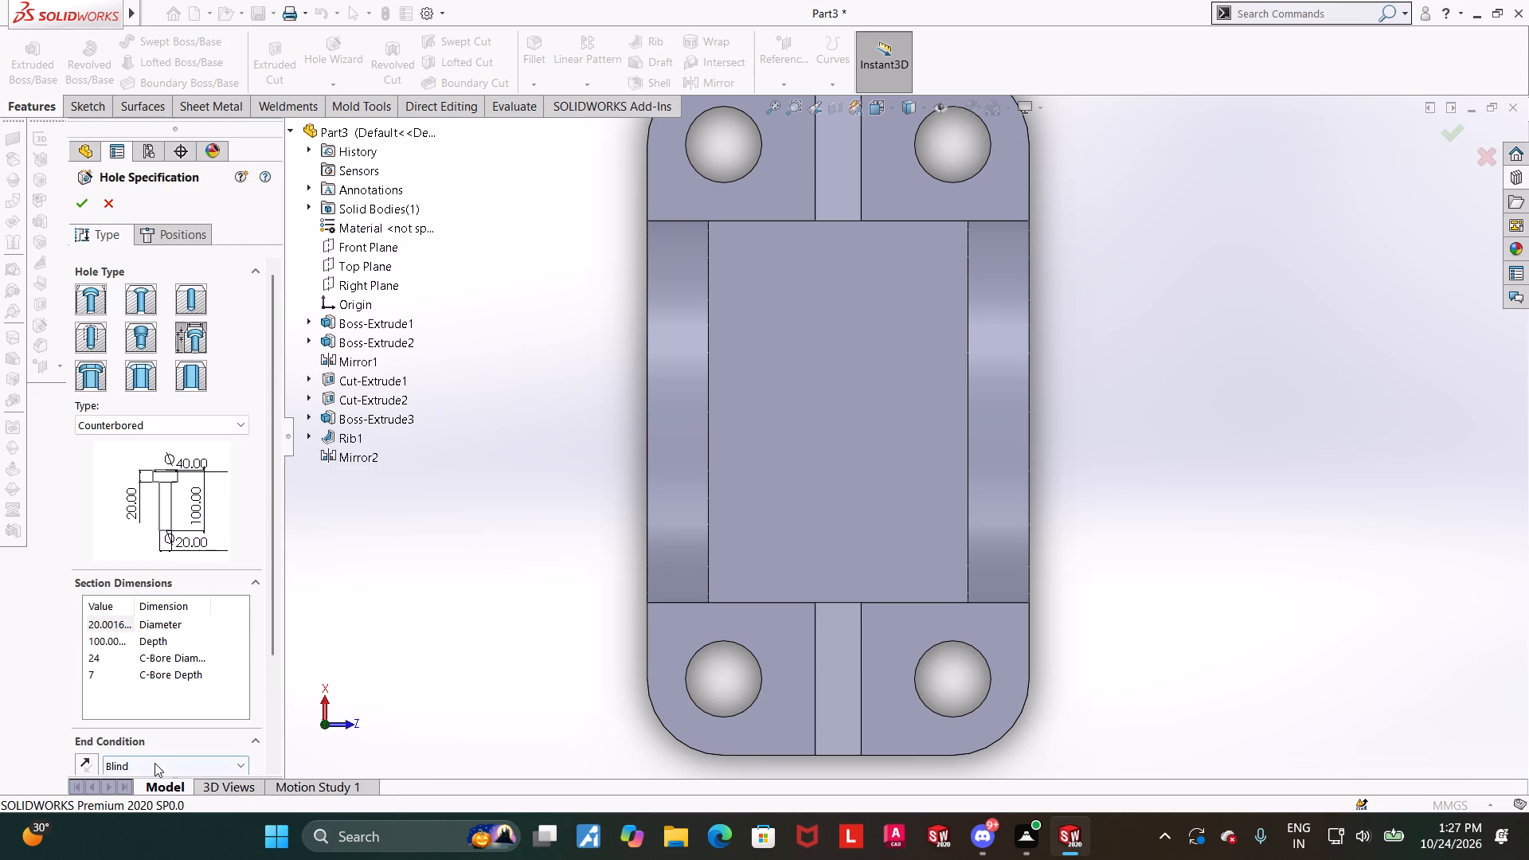
{"action": "left_click", "coordinate": [154, 763]}
{"action": "left_click", "coordinate": [146, 807]}
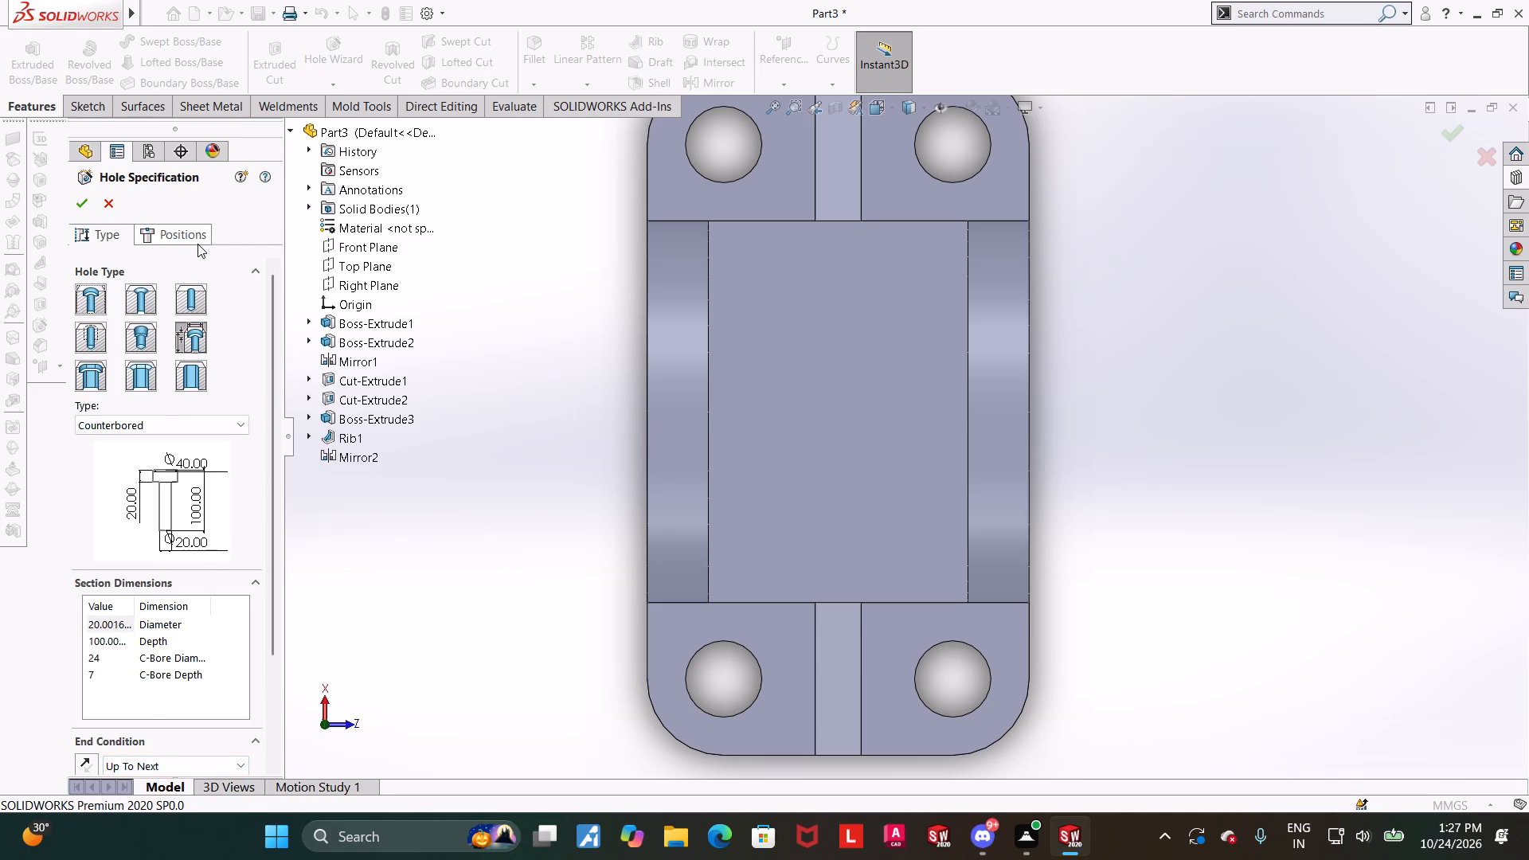
Place the counterbored hole near the centre of the block's top face using a 3D sketch point.
{"action": "left_click", "coordinate": [197, 244]}
{"action": "left_click", "coordinate": [182, 408]}
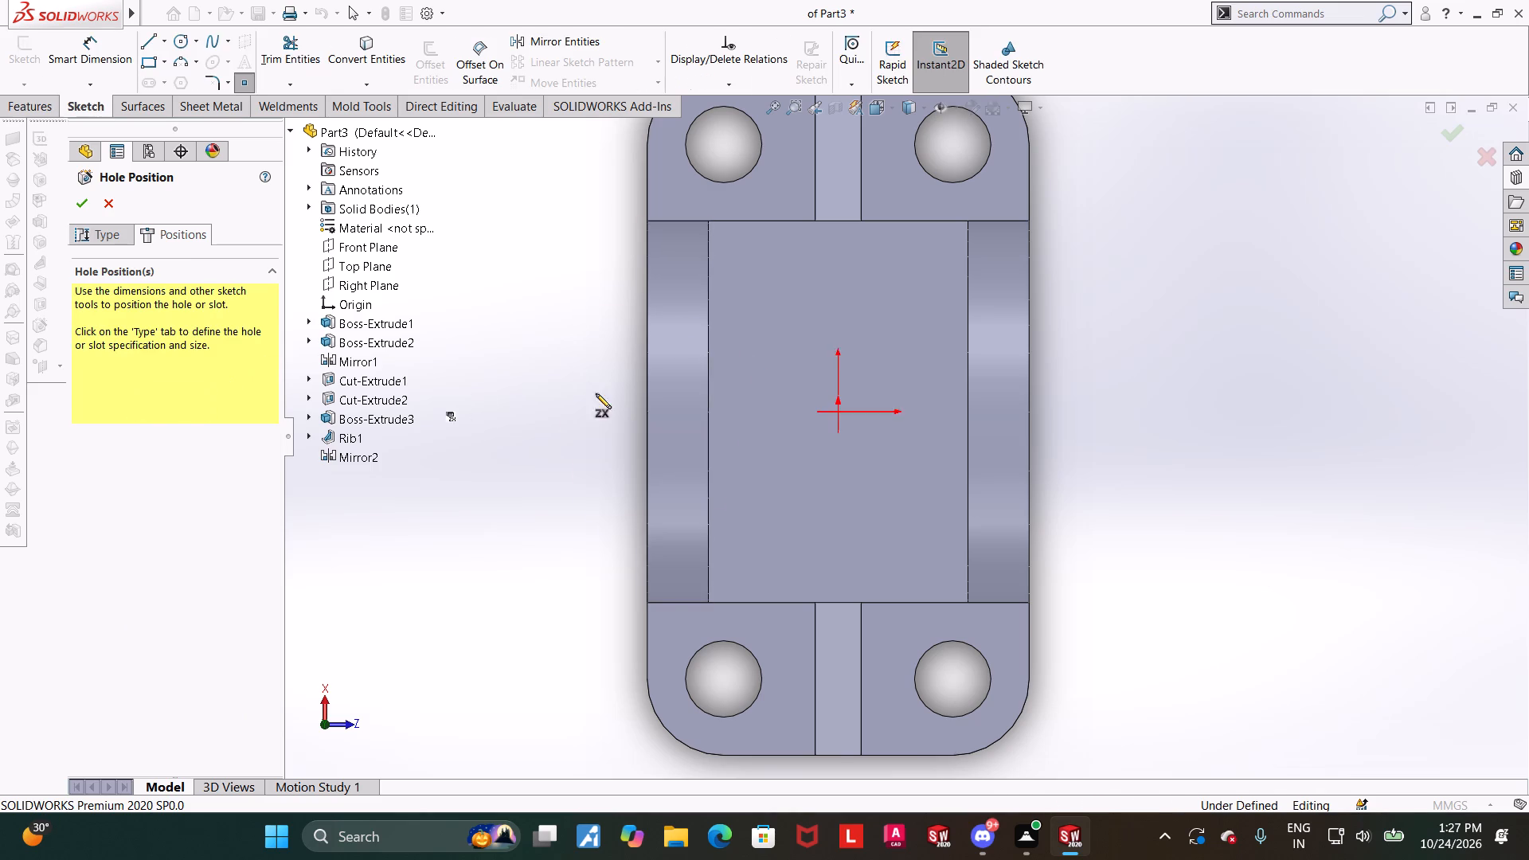
{"action": "middle_click_drag", "start_coordinate": [838, 413], "coordinate": [840, 269]}
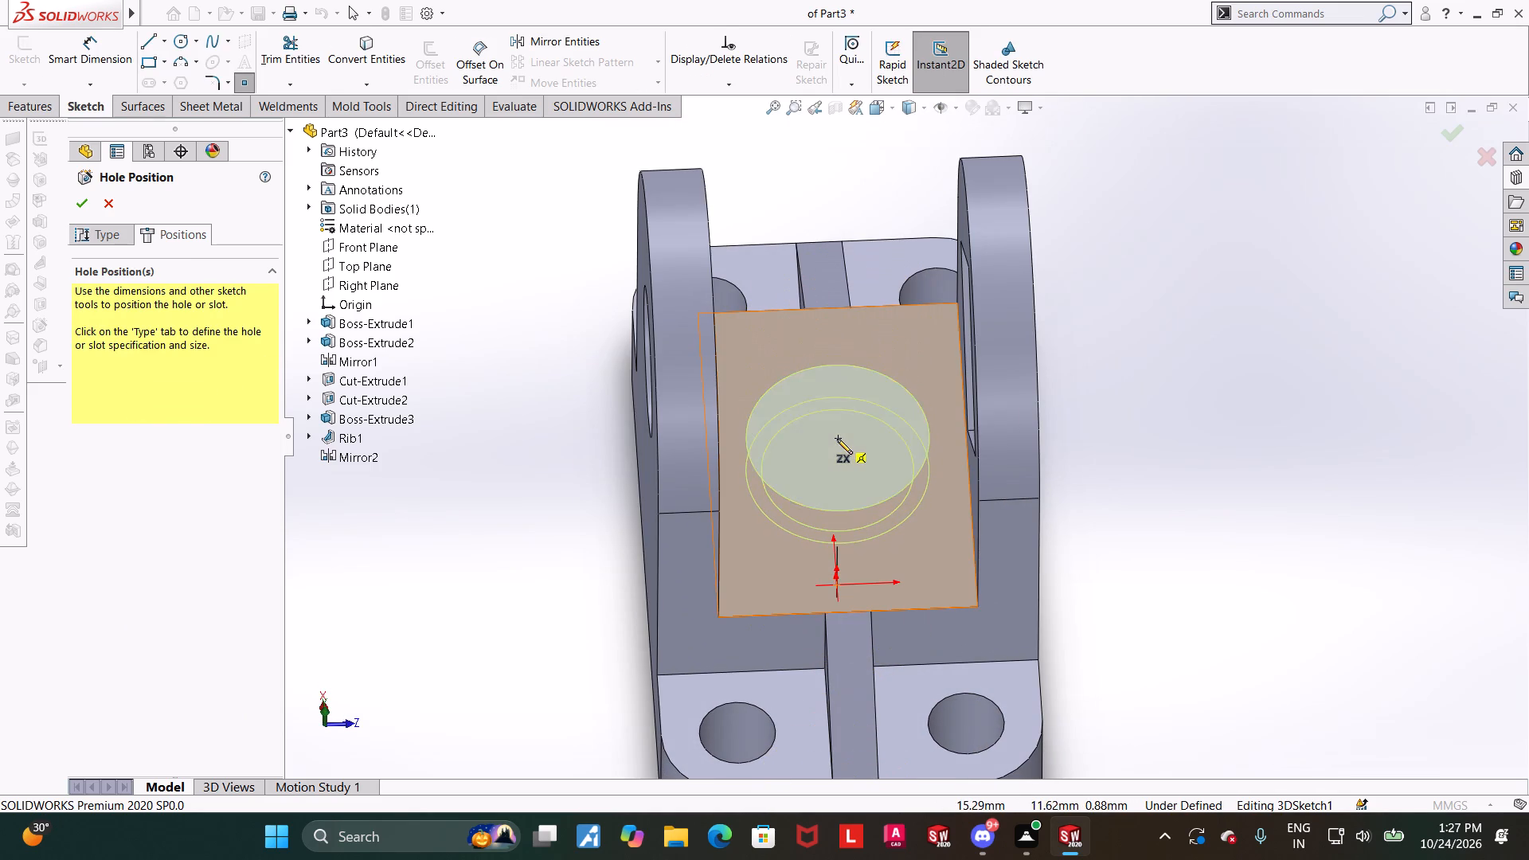
{"action": "left_click", "coordinate": [839, 439]}
{"action": "key", "text": "Escape"}
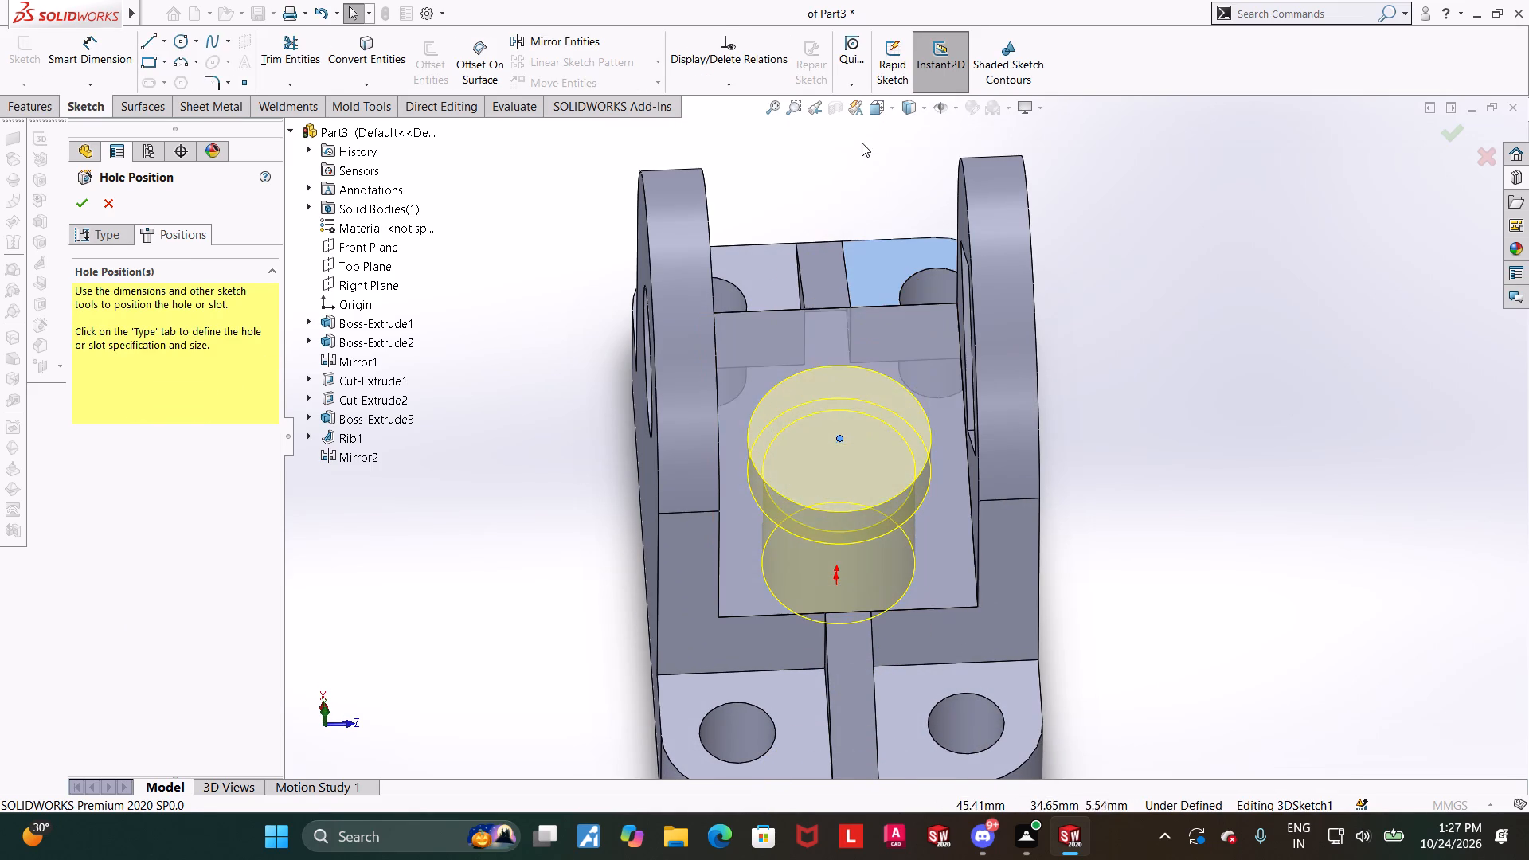
Align the hole point with the midpoint of the block's long edge using Along Z, after trying and undoing Along X and Along Y.
{"action": "left_click", "coordinate": [874, 110]}
{"action": "left_click", "coordinate": [713, 468]}
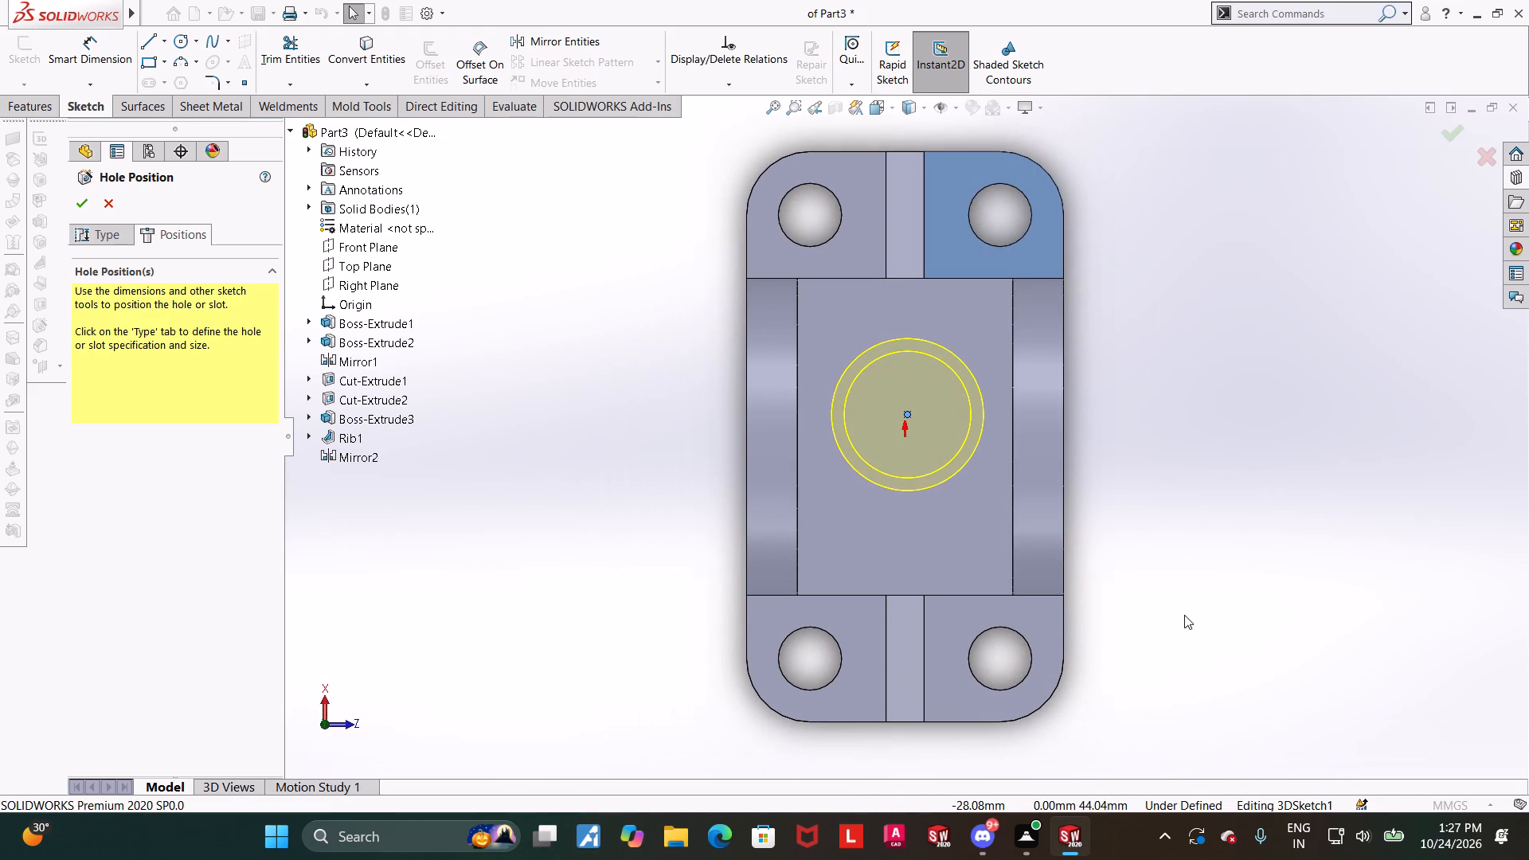
{"action": "key", "text": "Escape"}
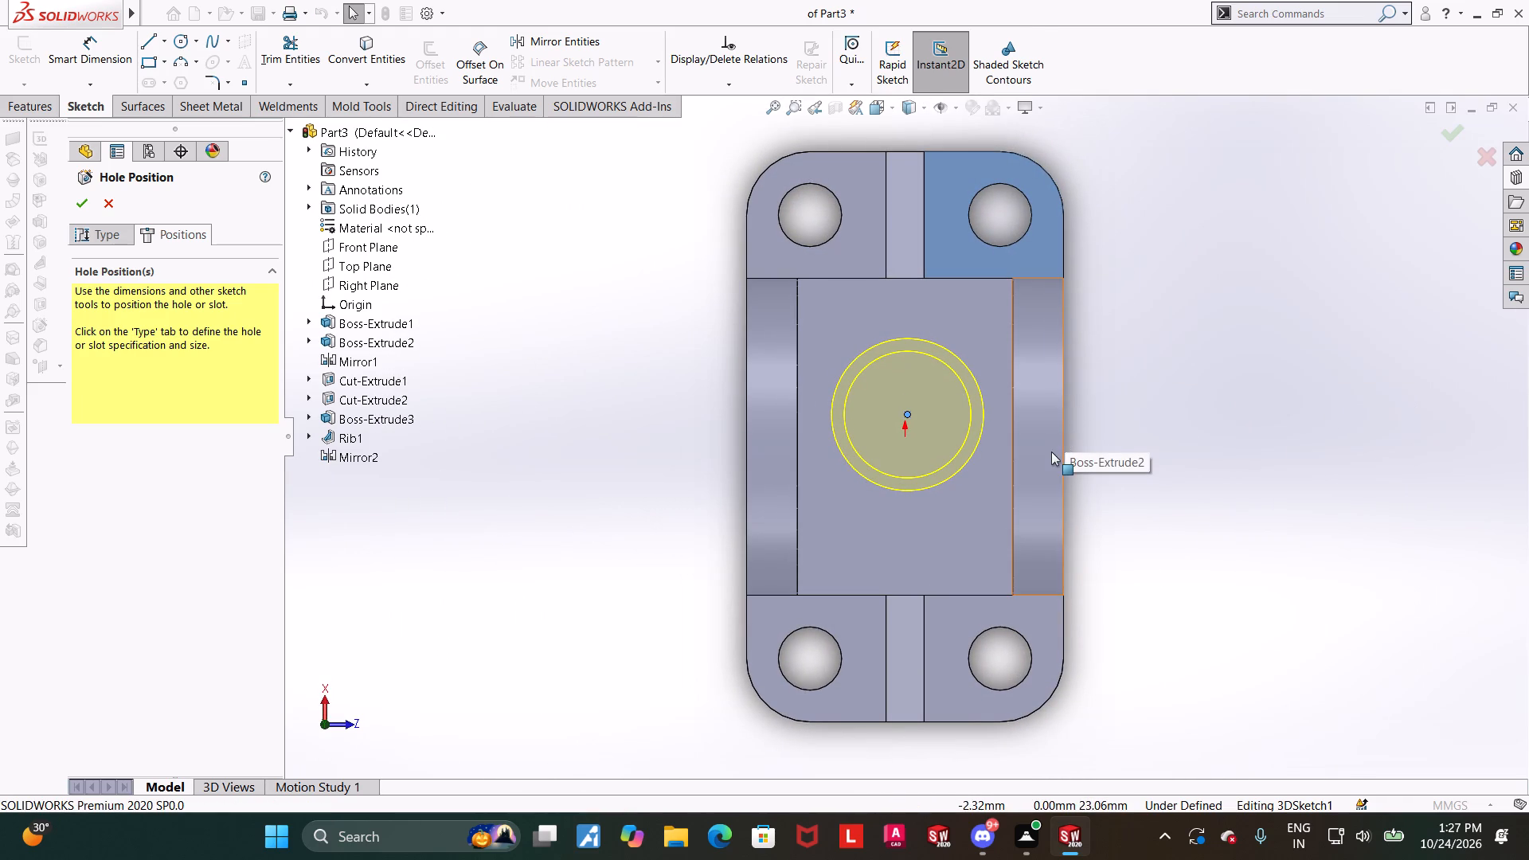
{"action": "left_click", "coordinate": [1011, 439]}
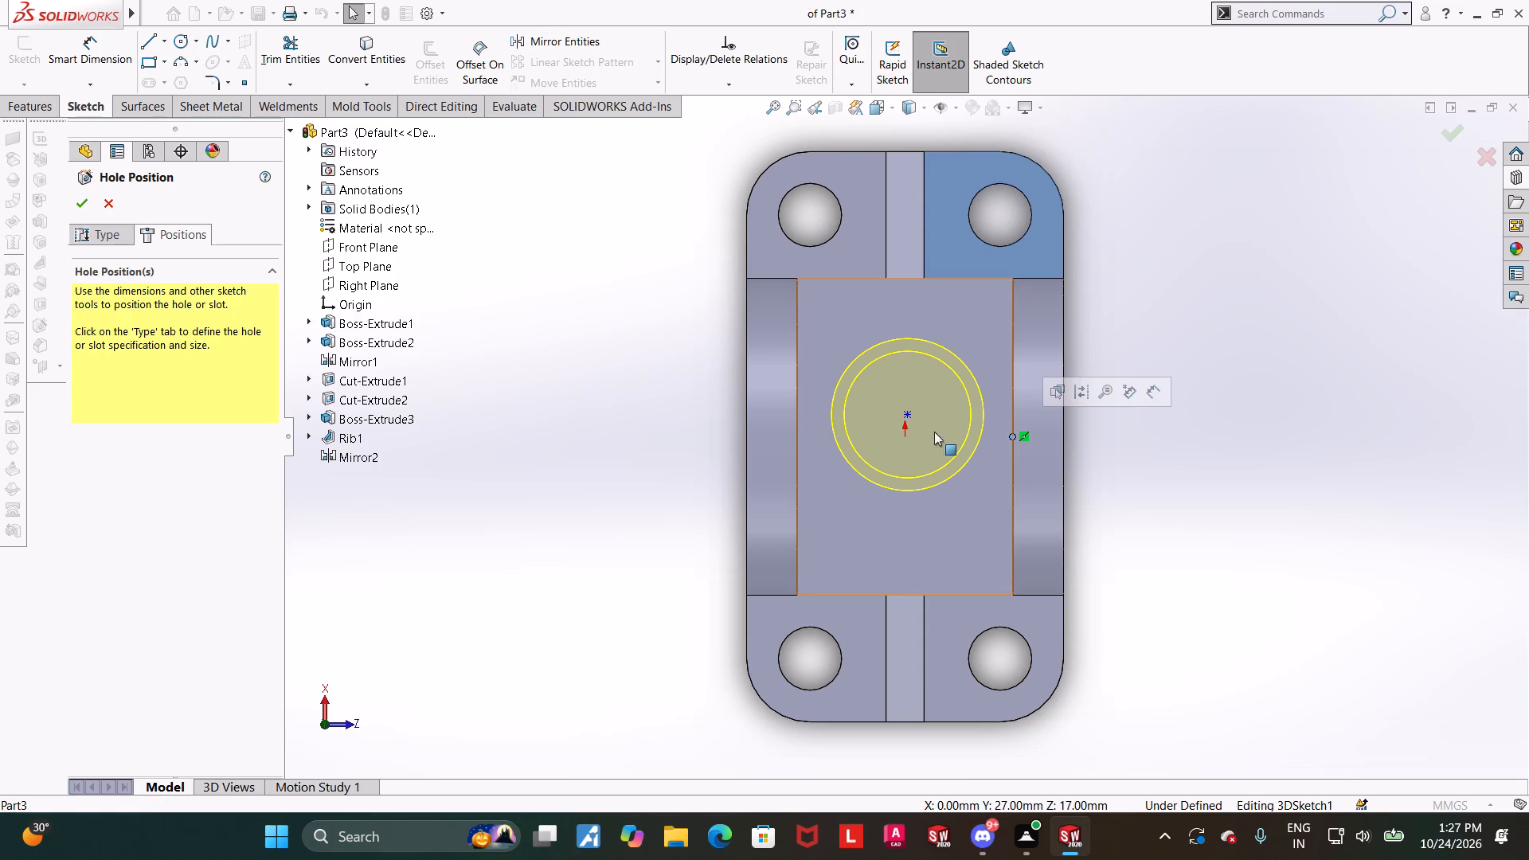
{"action": "left_click", "coordinate": [908, 415], "text": "ctrl"}
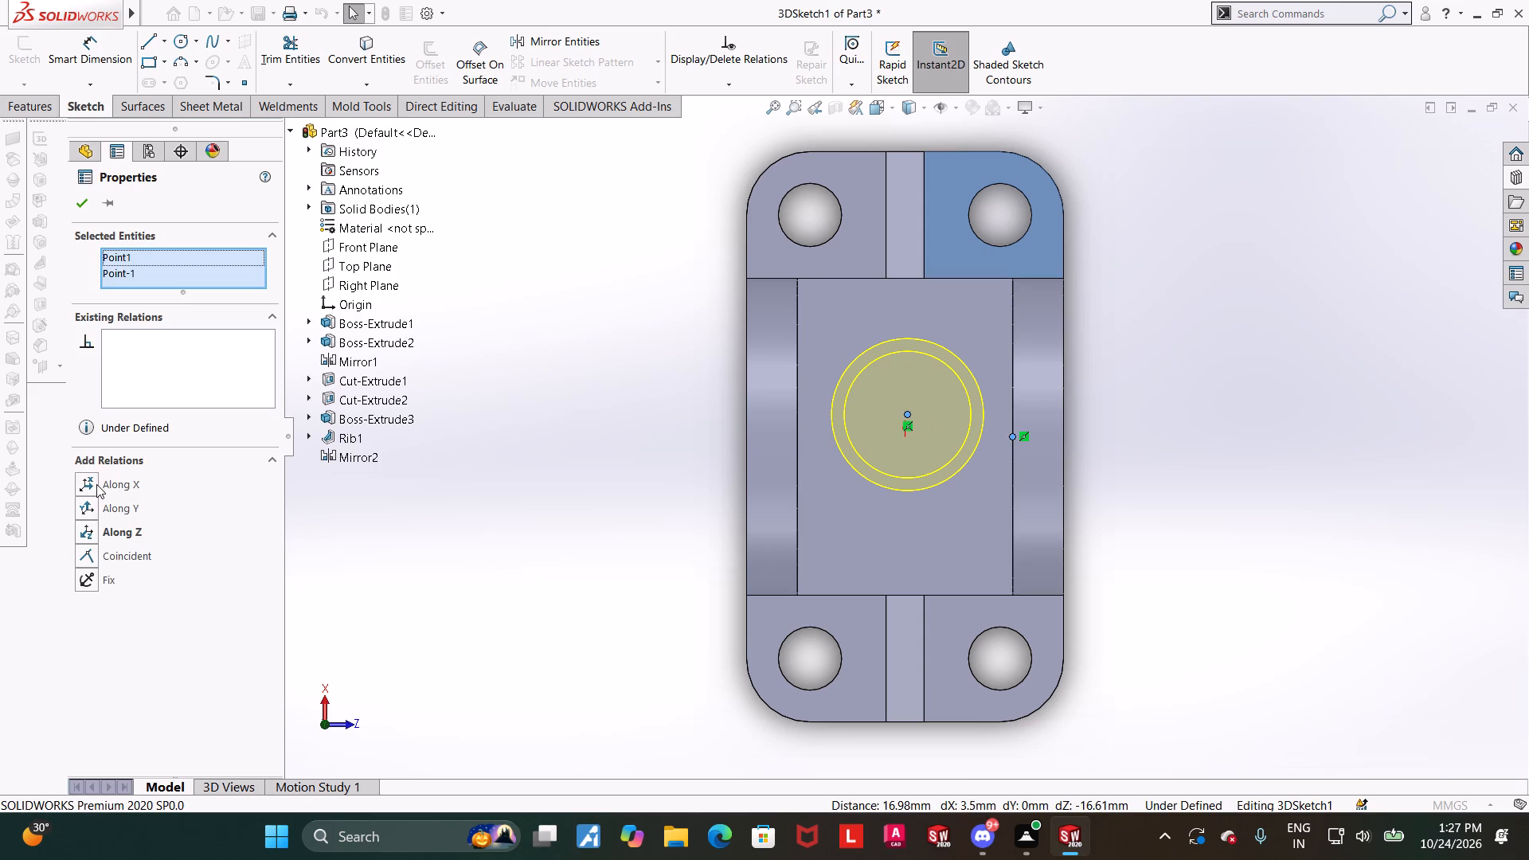
{"action": "left_click", "coordinate": [96, 484]}
{"action": "key", "text": "ctrl+z"}
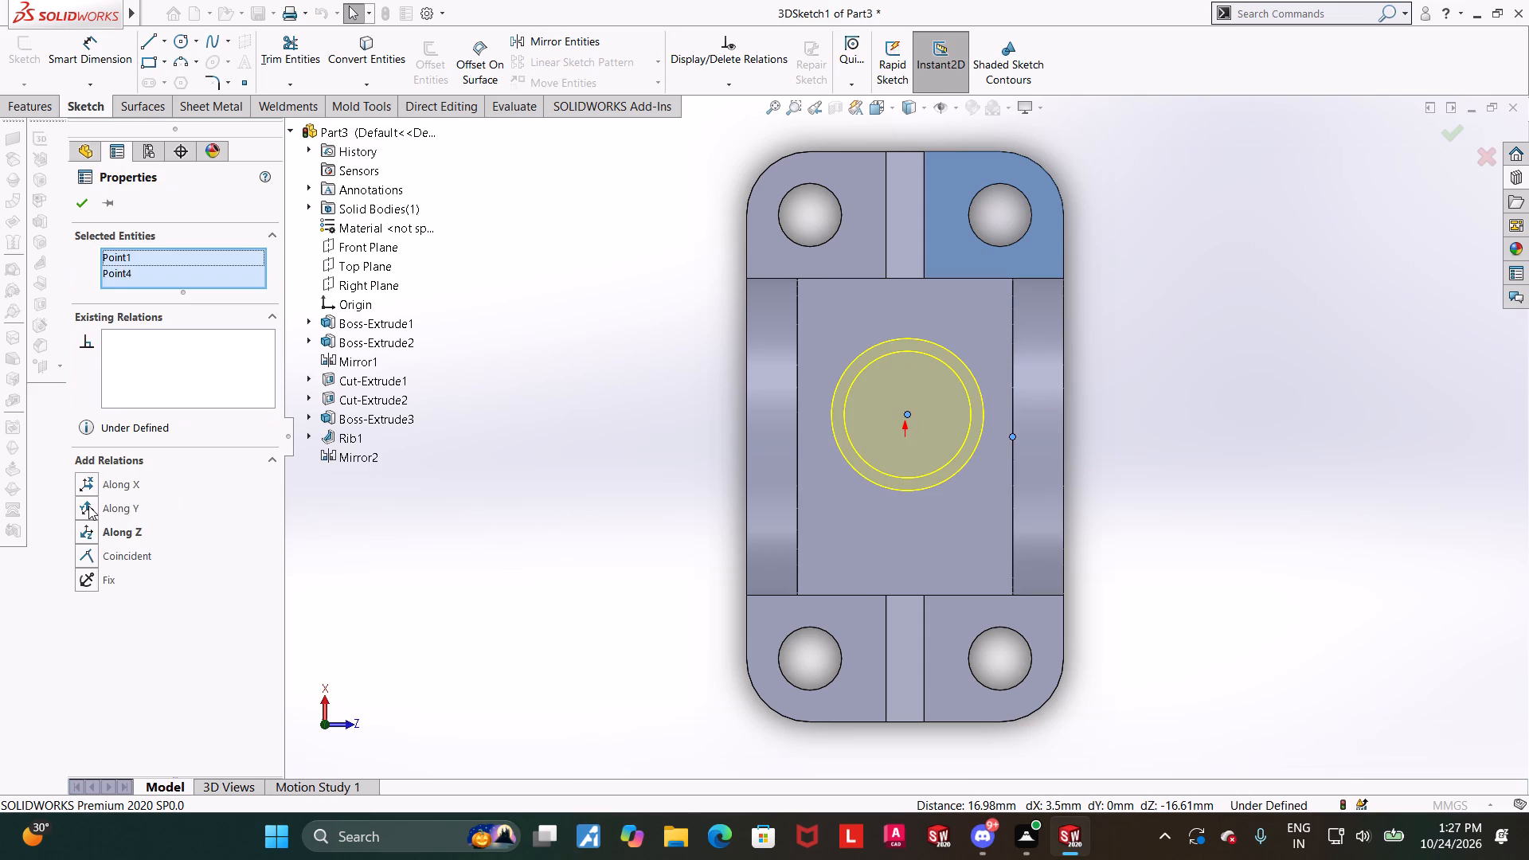
{"action": "left_click", "coordinate": [88, 506]}
{"action": "key", "text": "ctrl+z"}
{"action": "left_click", "coordinate": [90, 524]}
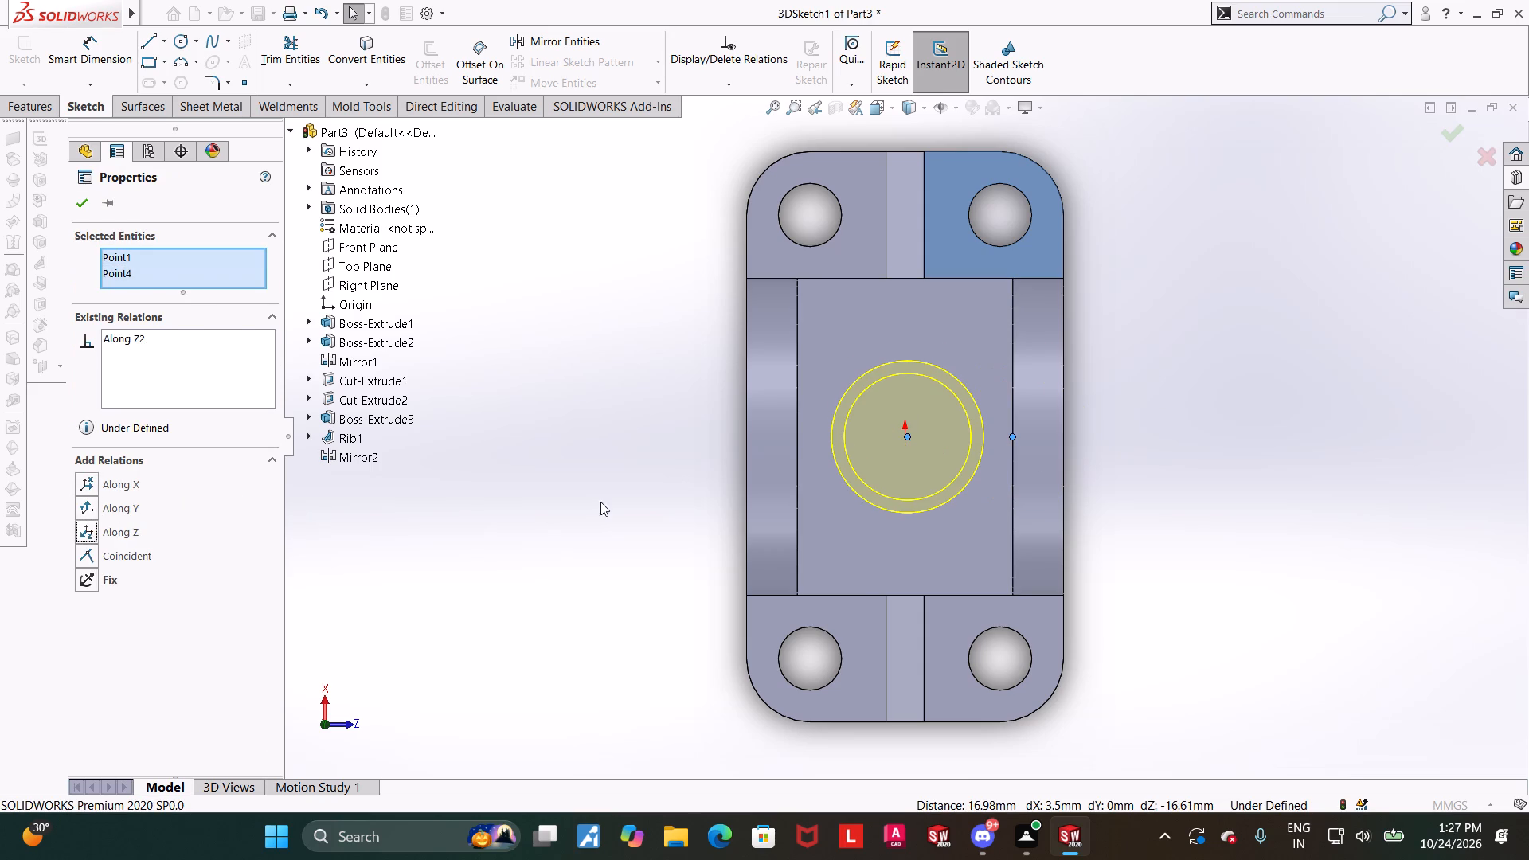
{"action": "left_click", "coordinate": [1158, 495]}
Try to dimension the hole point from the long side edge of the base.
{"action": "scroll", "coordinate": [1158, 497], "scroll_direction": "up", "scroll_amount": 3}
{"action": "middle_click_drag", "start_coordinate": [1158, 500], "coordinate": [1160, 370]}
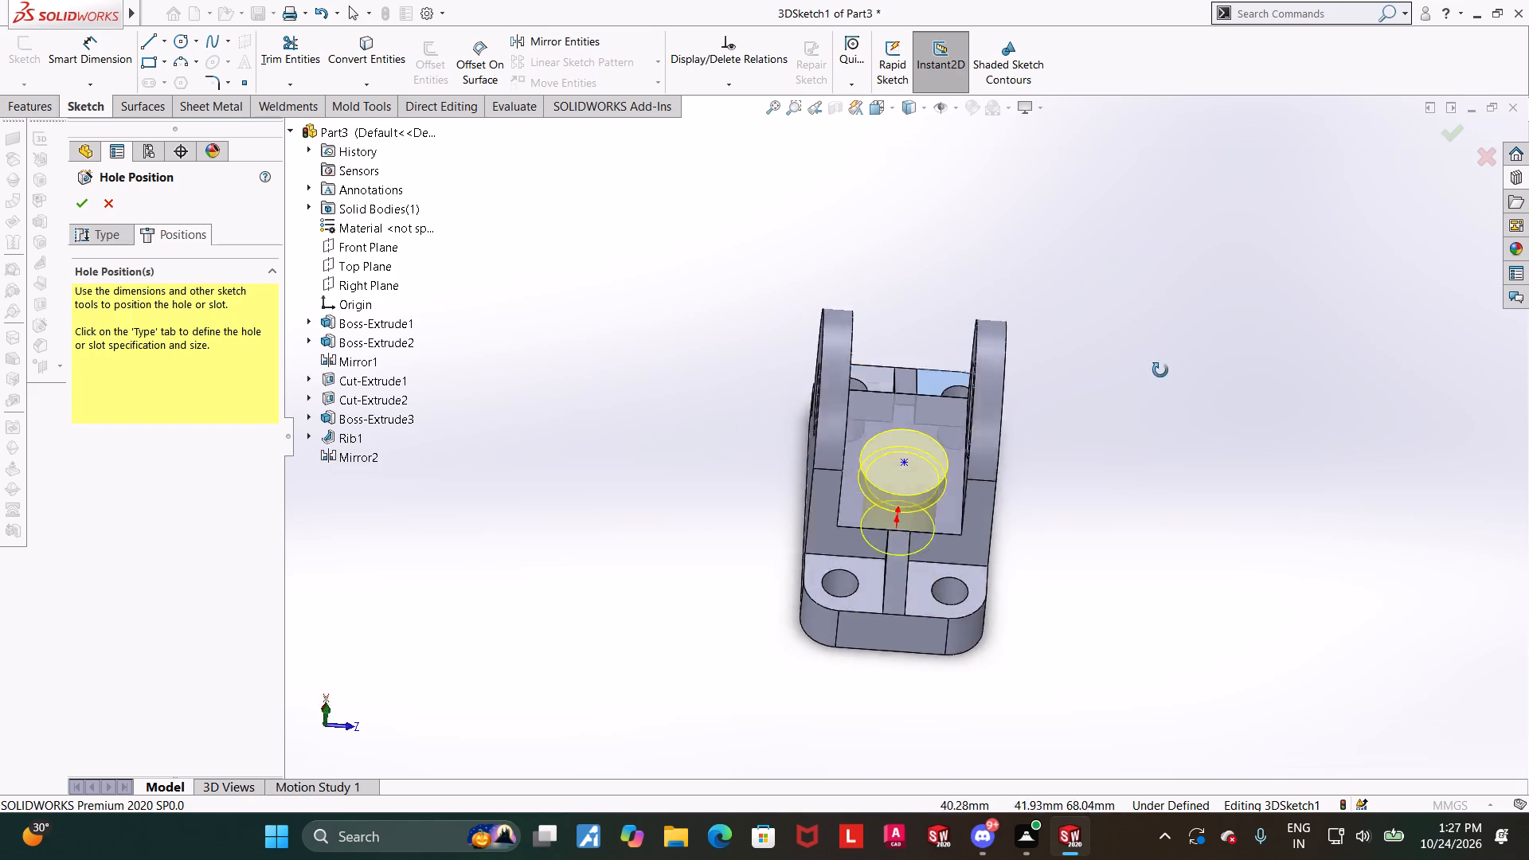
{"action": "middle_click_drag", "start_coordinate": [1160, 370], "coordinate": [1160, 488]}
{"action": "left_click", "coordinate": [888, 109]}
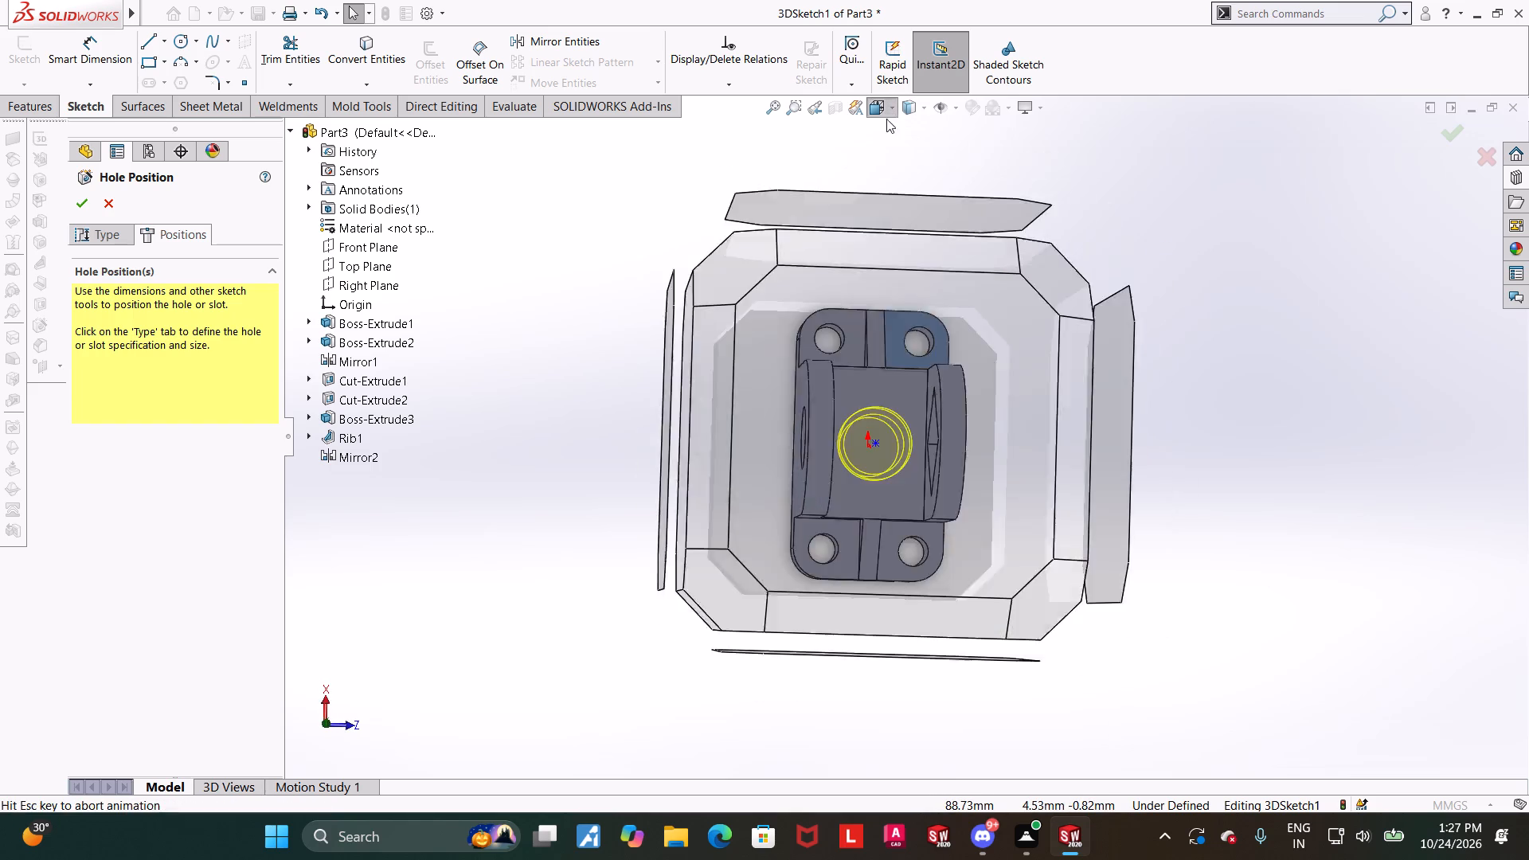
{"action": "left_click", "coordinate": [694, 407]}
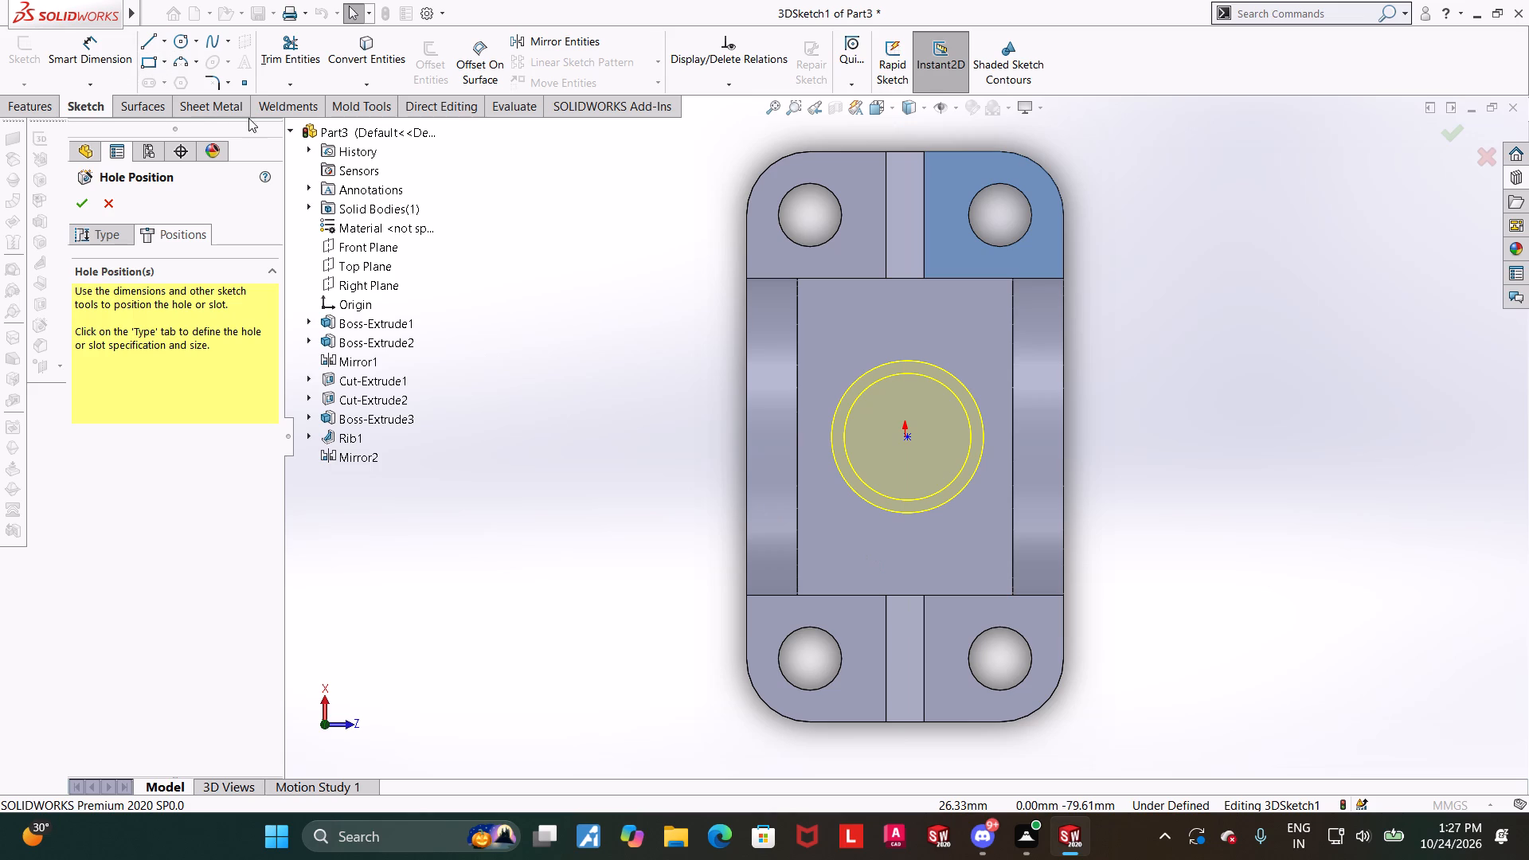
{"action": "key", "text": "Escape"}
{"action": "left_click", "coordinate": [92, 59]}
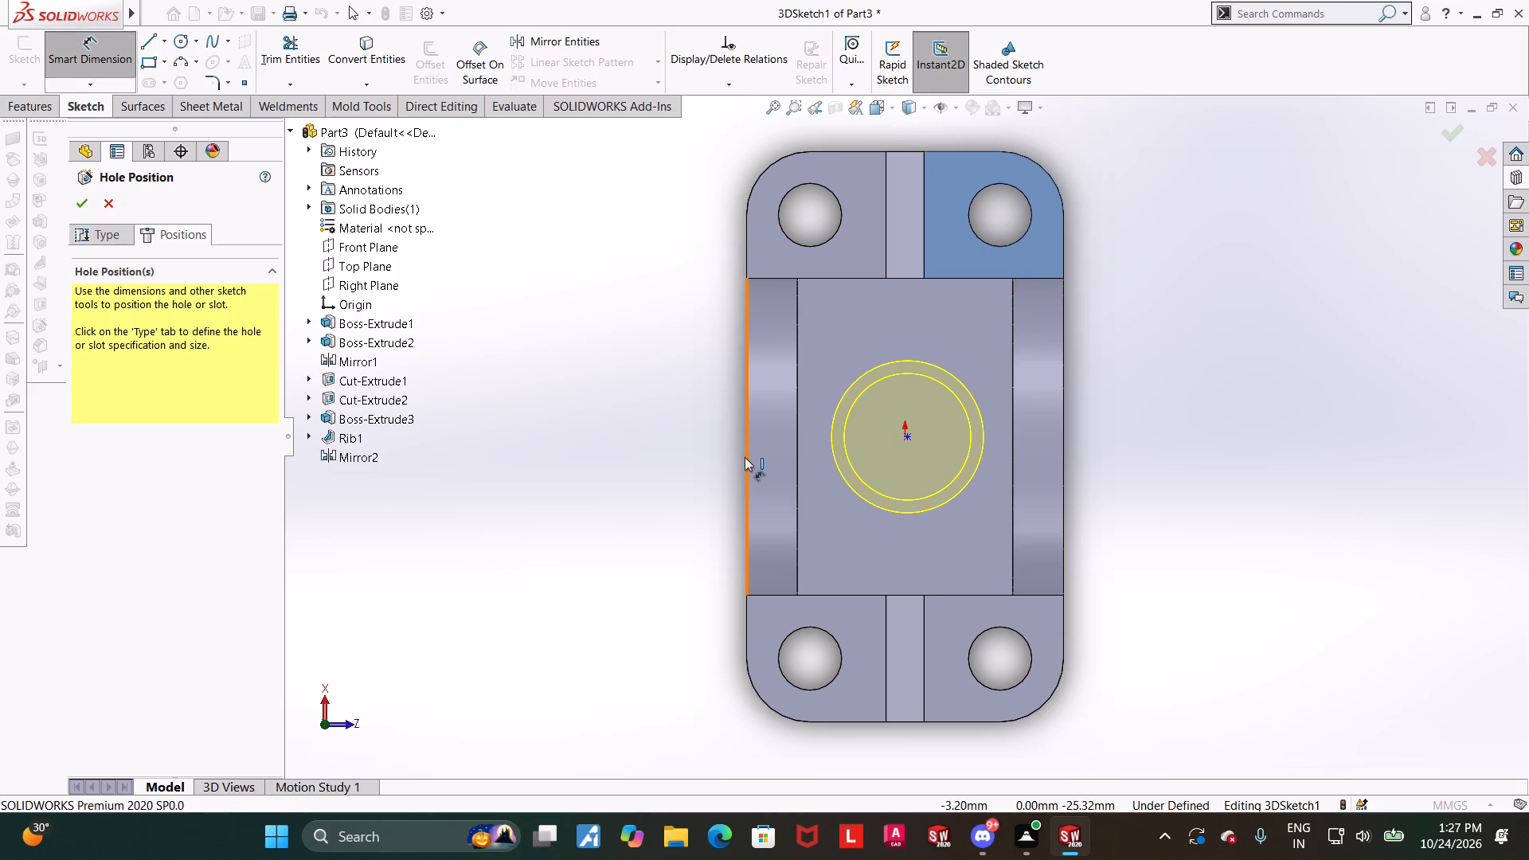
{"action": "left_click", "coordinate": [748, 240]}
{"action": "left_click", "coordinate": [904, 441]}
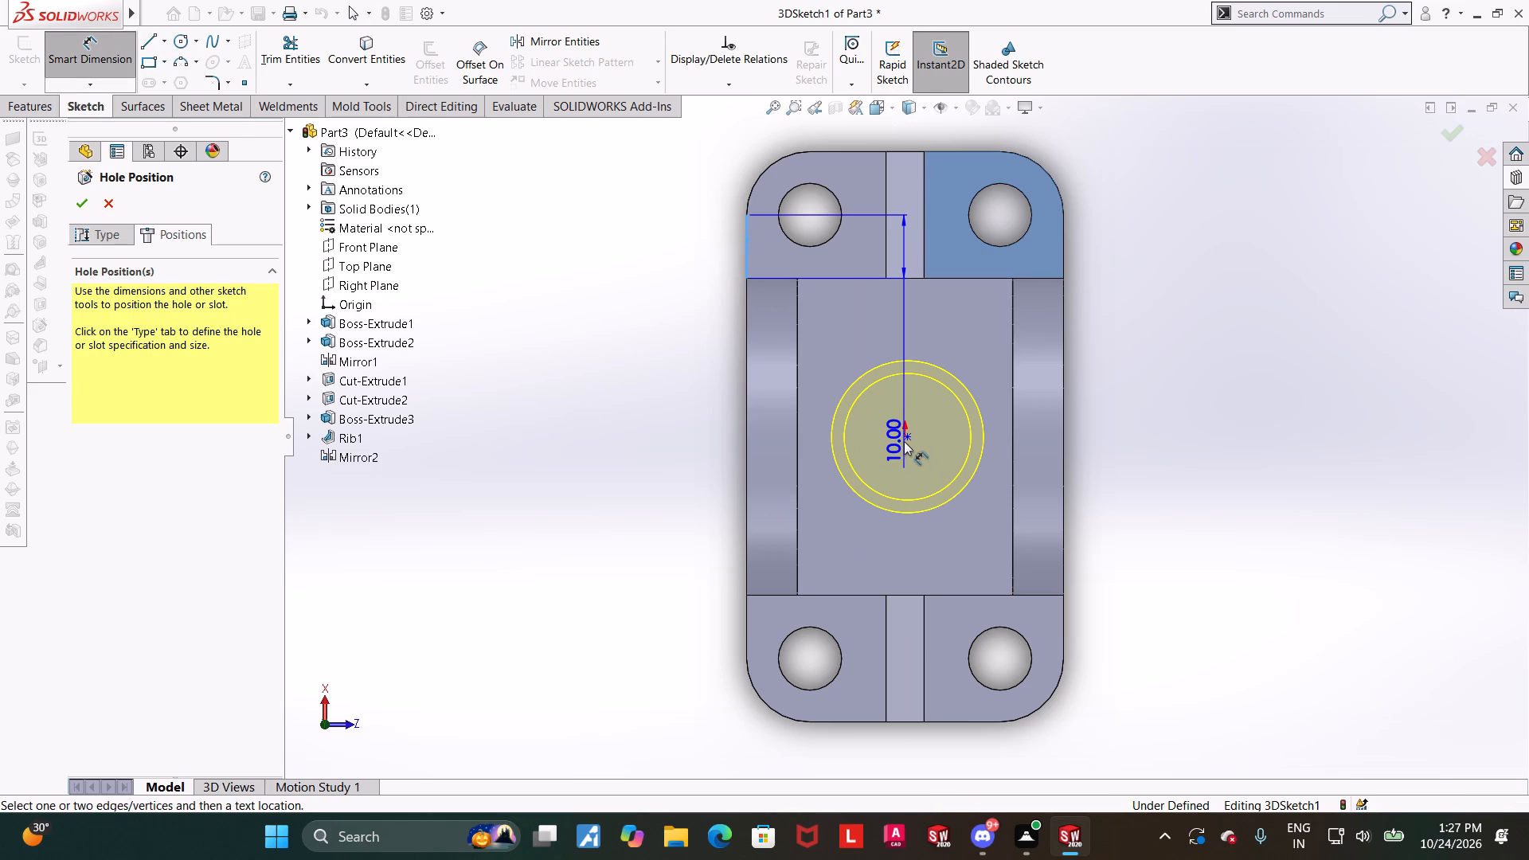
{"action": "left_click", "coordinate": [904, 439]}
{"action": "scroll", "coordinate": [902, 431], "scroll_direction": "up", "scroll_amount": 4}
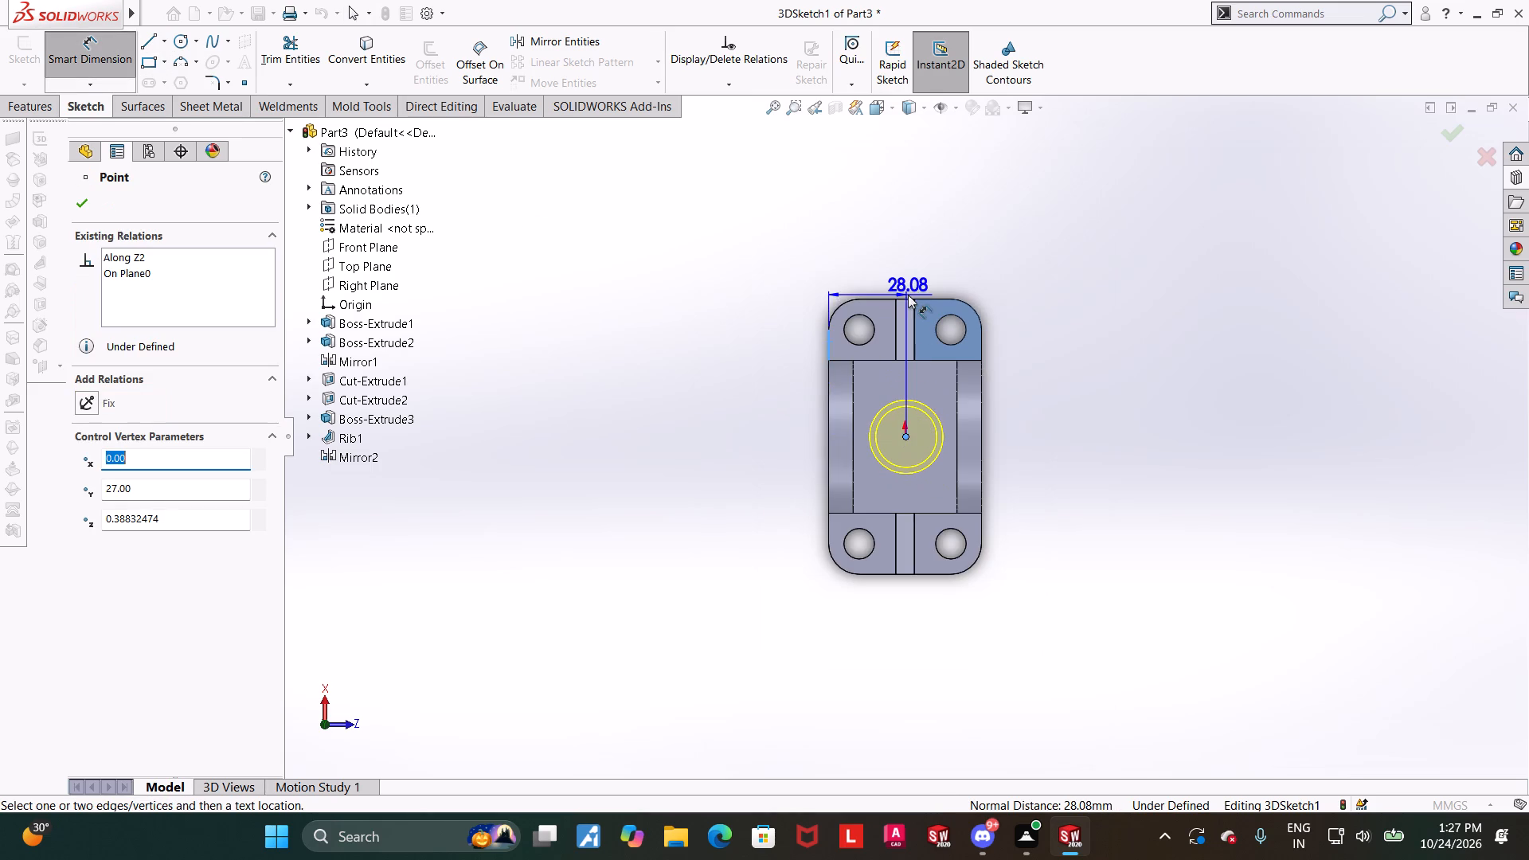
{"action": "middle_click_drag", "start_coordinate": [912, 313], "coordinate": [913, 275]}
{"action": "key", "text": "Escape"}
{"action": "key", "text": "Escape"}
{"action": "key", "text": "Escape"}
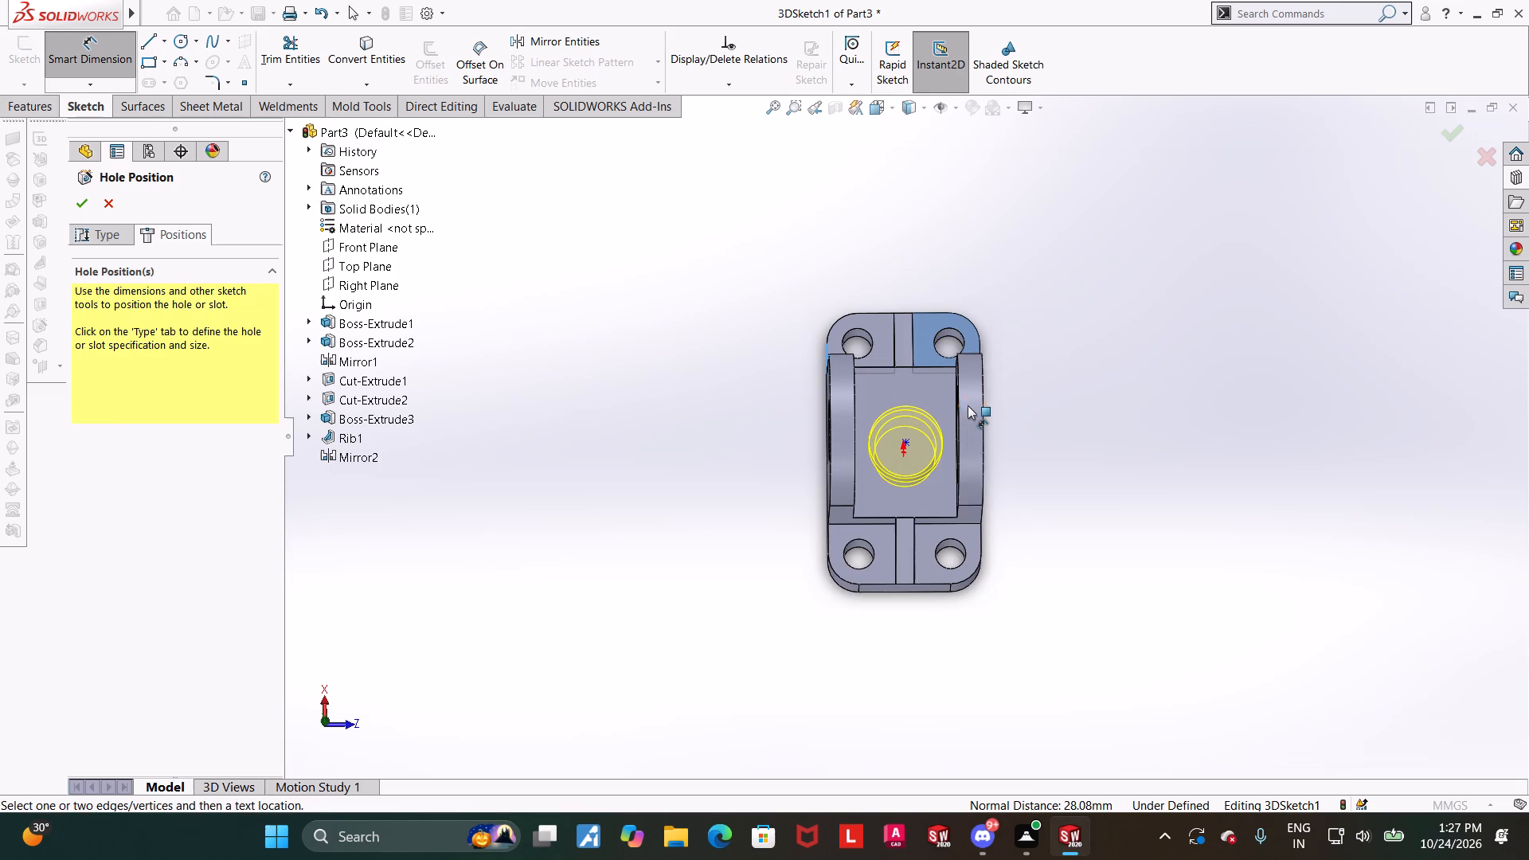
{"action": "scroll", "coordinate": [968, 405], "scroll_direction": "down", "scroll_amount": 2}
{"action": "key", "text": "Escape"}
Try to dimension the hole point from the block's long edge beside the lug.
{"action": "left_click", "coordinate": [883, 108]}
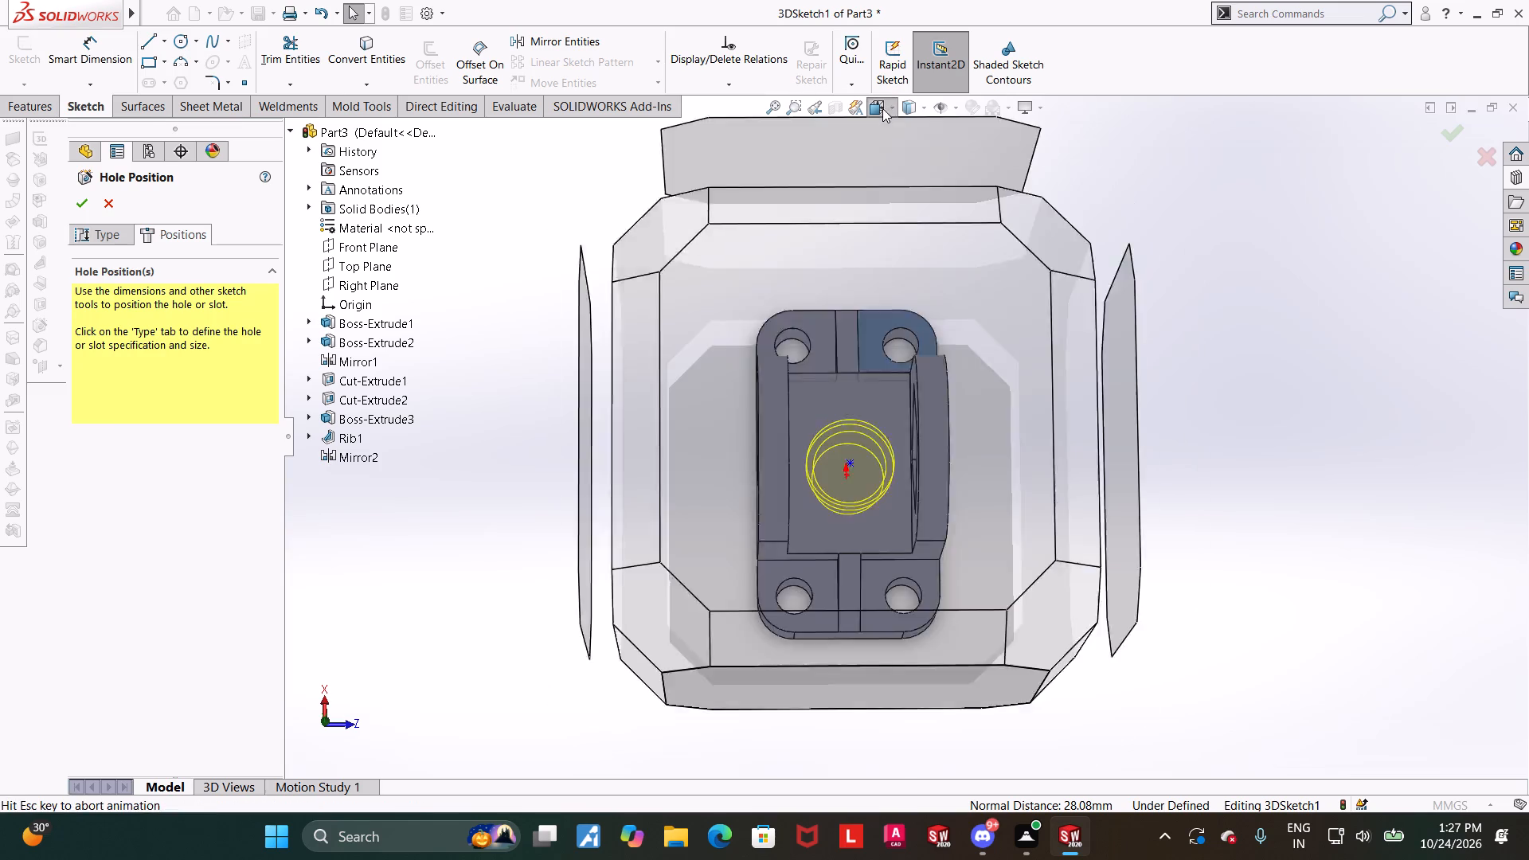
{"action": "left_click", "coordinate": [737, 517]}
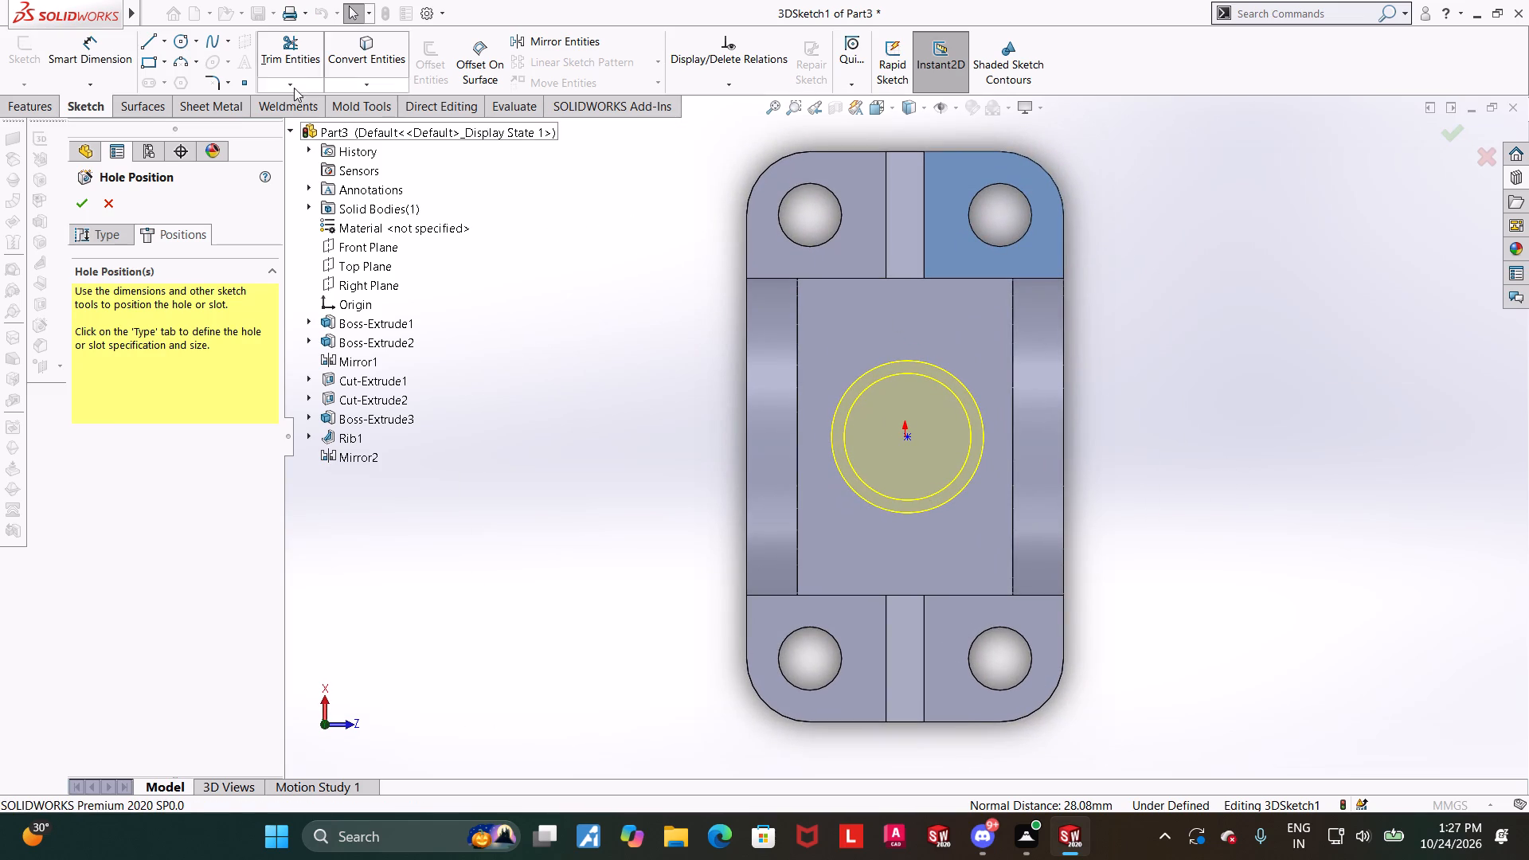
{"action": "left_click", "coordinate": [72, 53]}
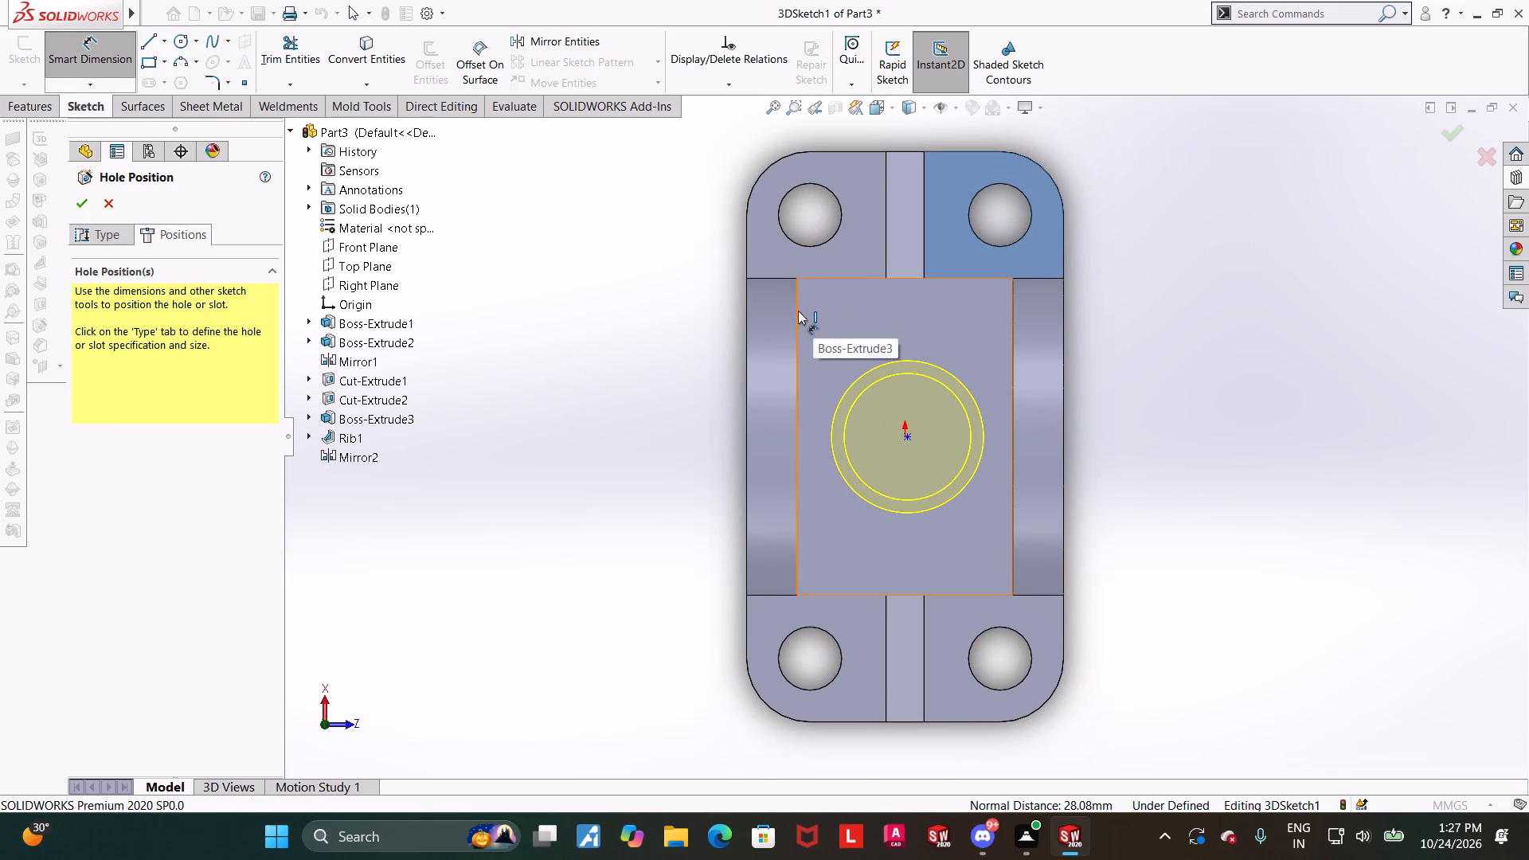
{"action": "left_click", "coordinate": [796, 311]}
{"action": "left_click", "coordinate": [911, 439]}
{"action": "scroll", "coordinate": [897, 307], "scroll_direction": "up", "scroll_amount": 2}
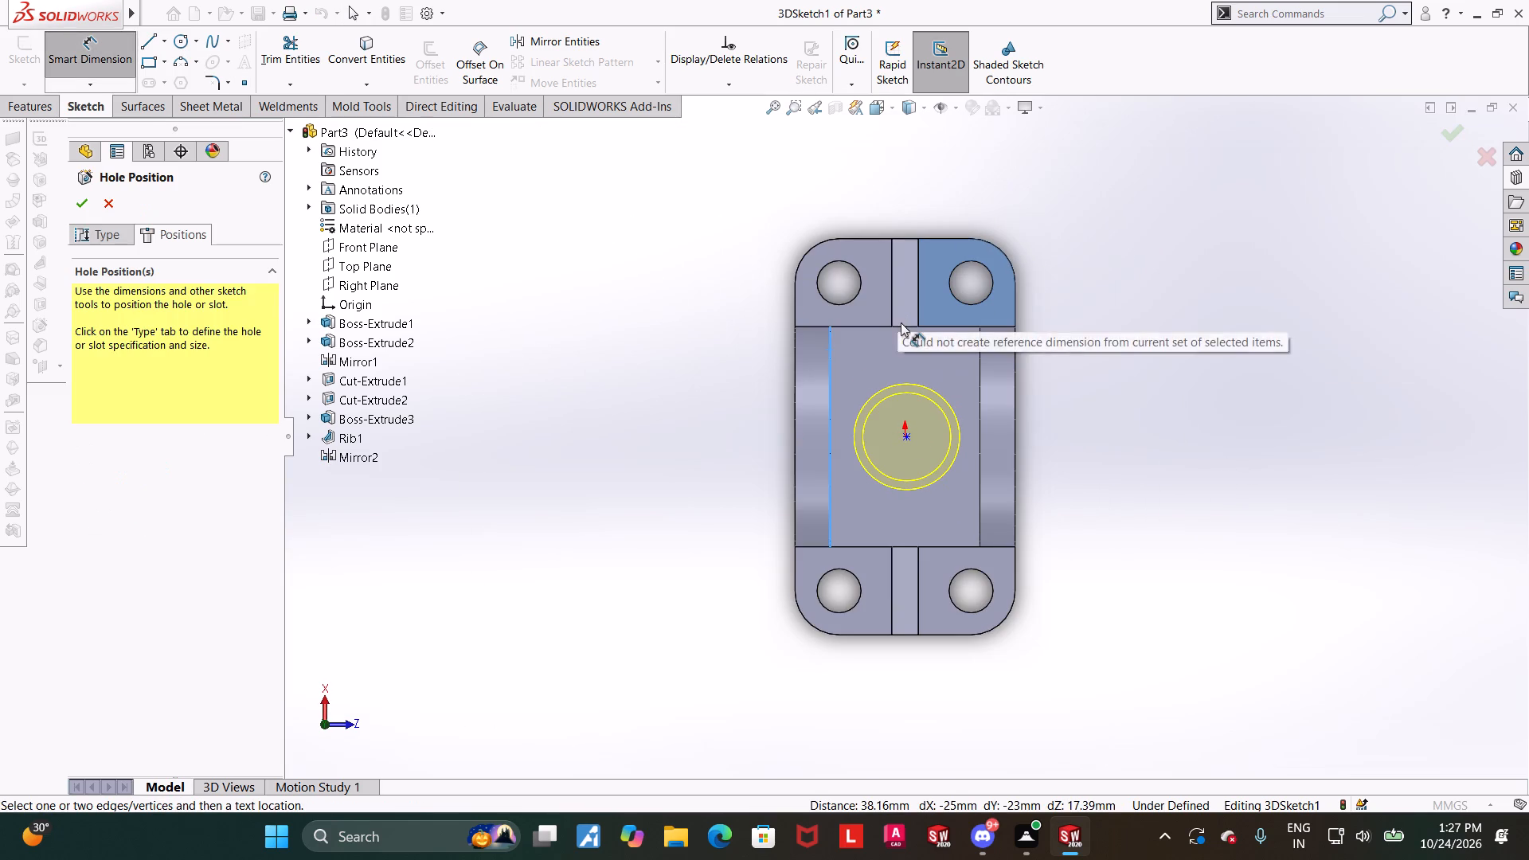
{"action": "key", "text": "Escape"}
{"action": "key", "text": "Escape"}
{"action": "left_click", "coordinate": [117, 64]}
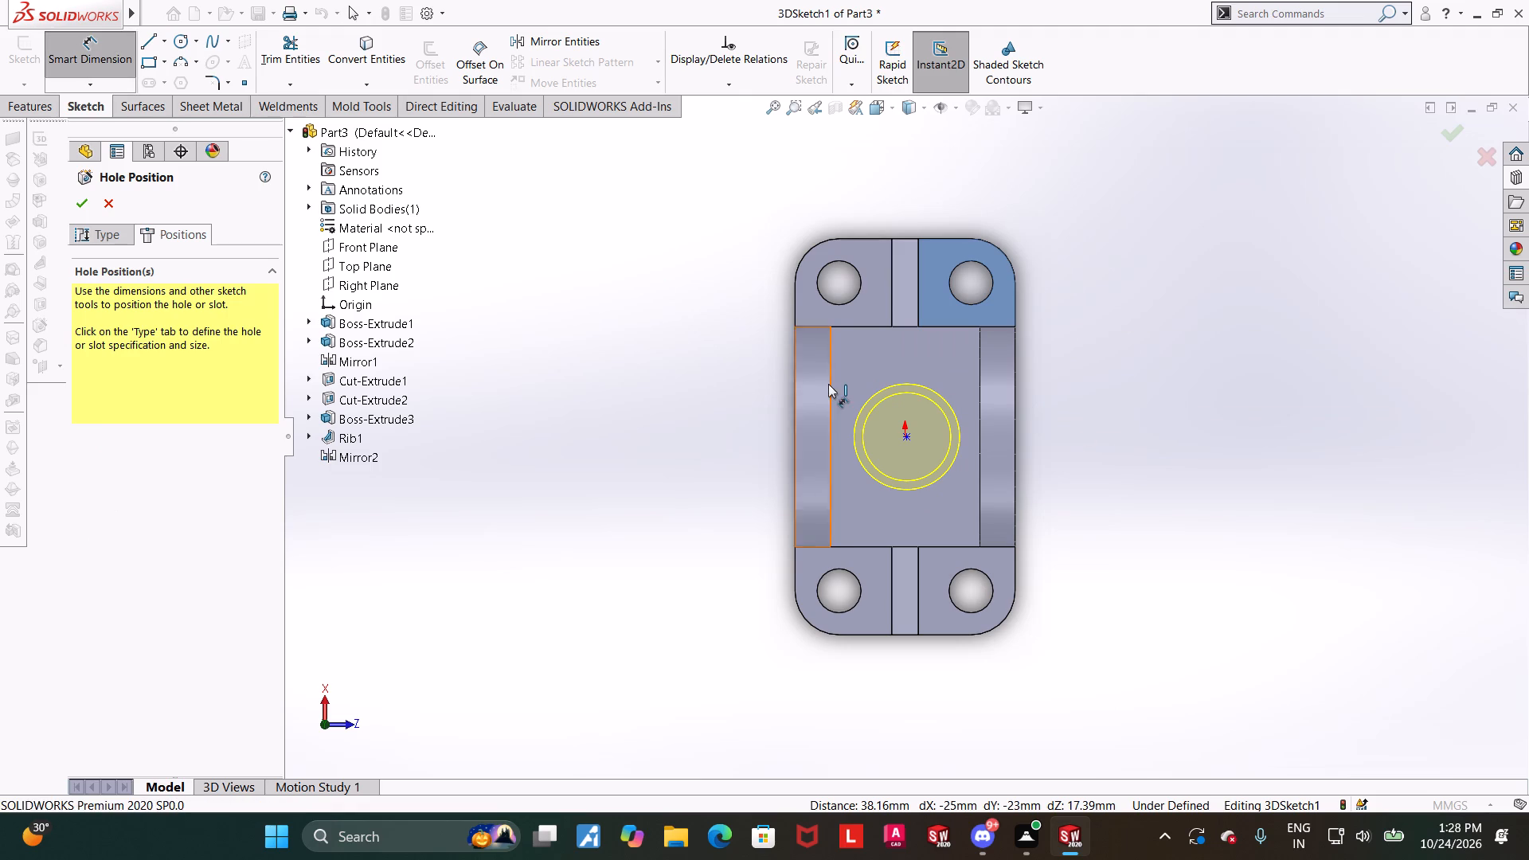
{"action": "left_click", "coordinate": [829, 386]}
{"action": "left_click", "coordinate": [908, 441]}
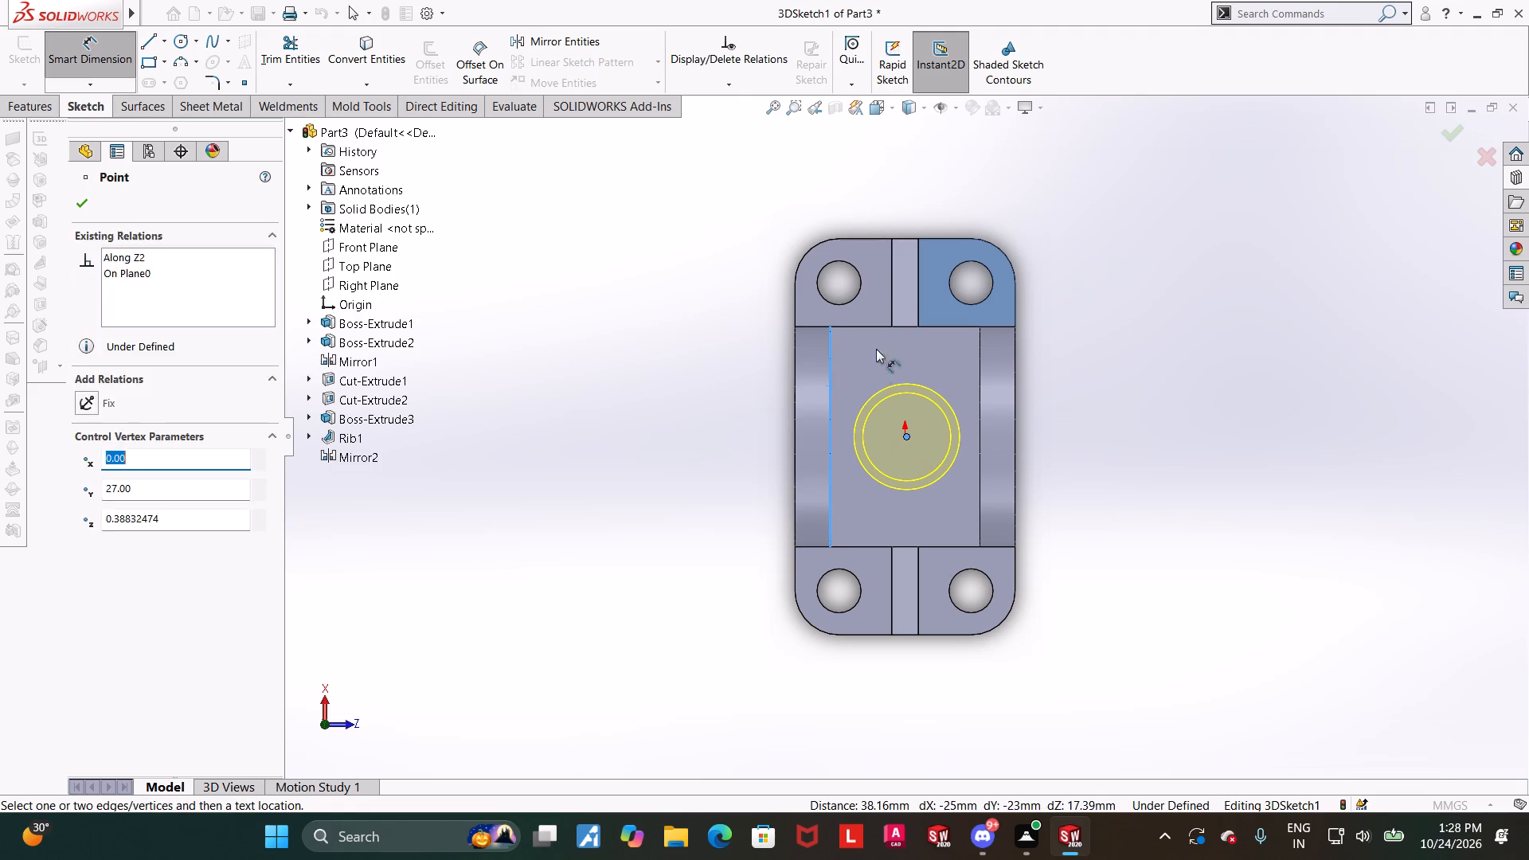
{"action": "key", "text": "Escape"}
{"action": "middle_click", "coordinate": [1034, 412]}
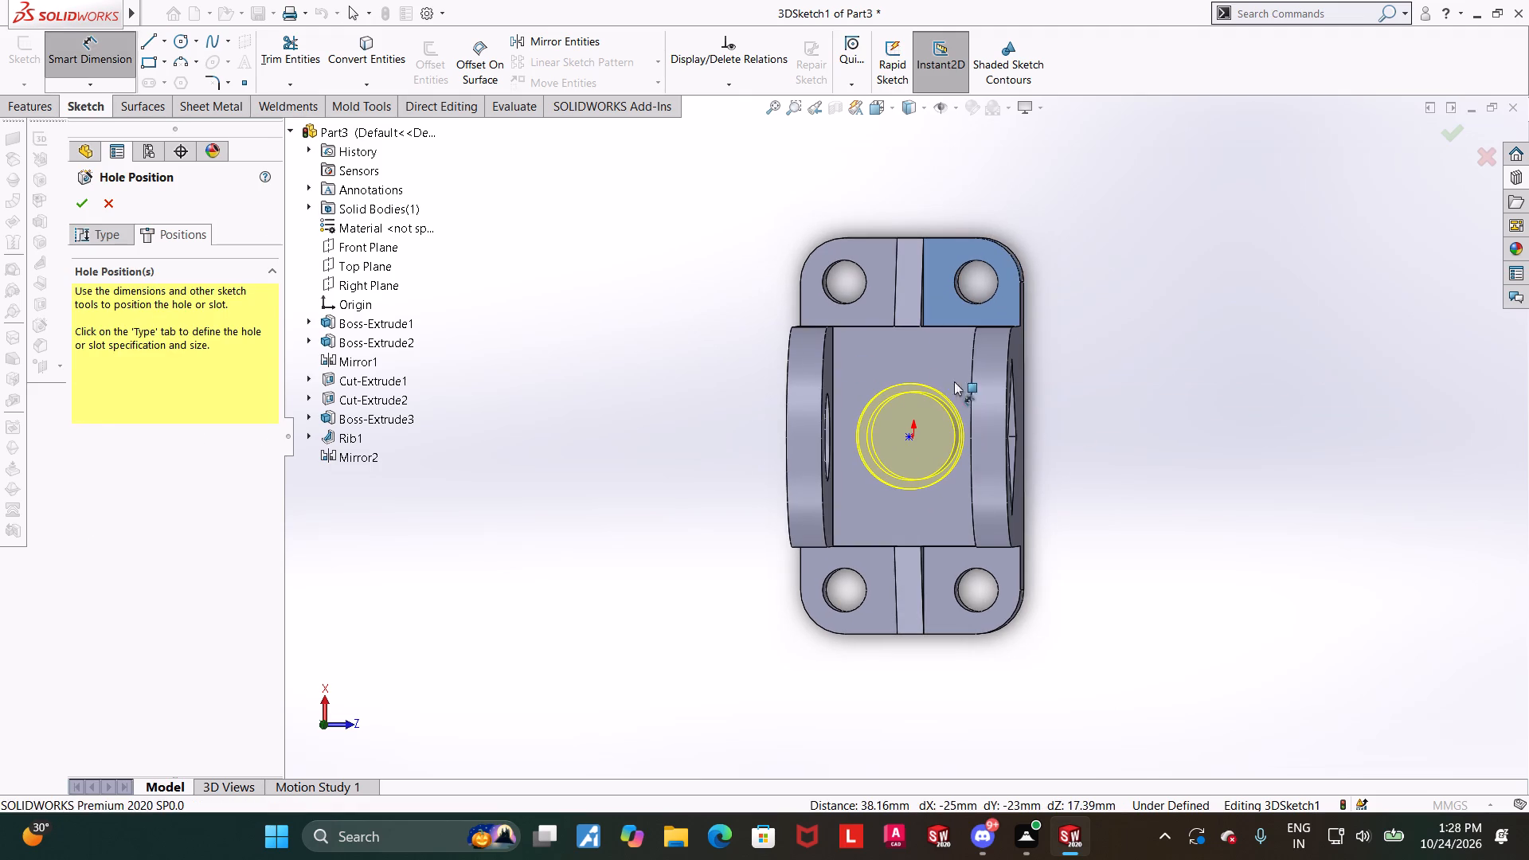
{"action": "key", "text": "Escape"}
Dimension the hole point 17 mm from the block's long edge beside the lug with the round hole.
{"action": "left_click", "coordinate": [75, 51]}
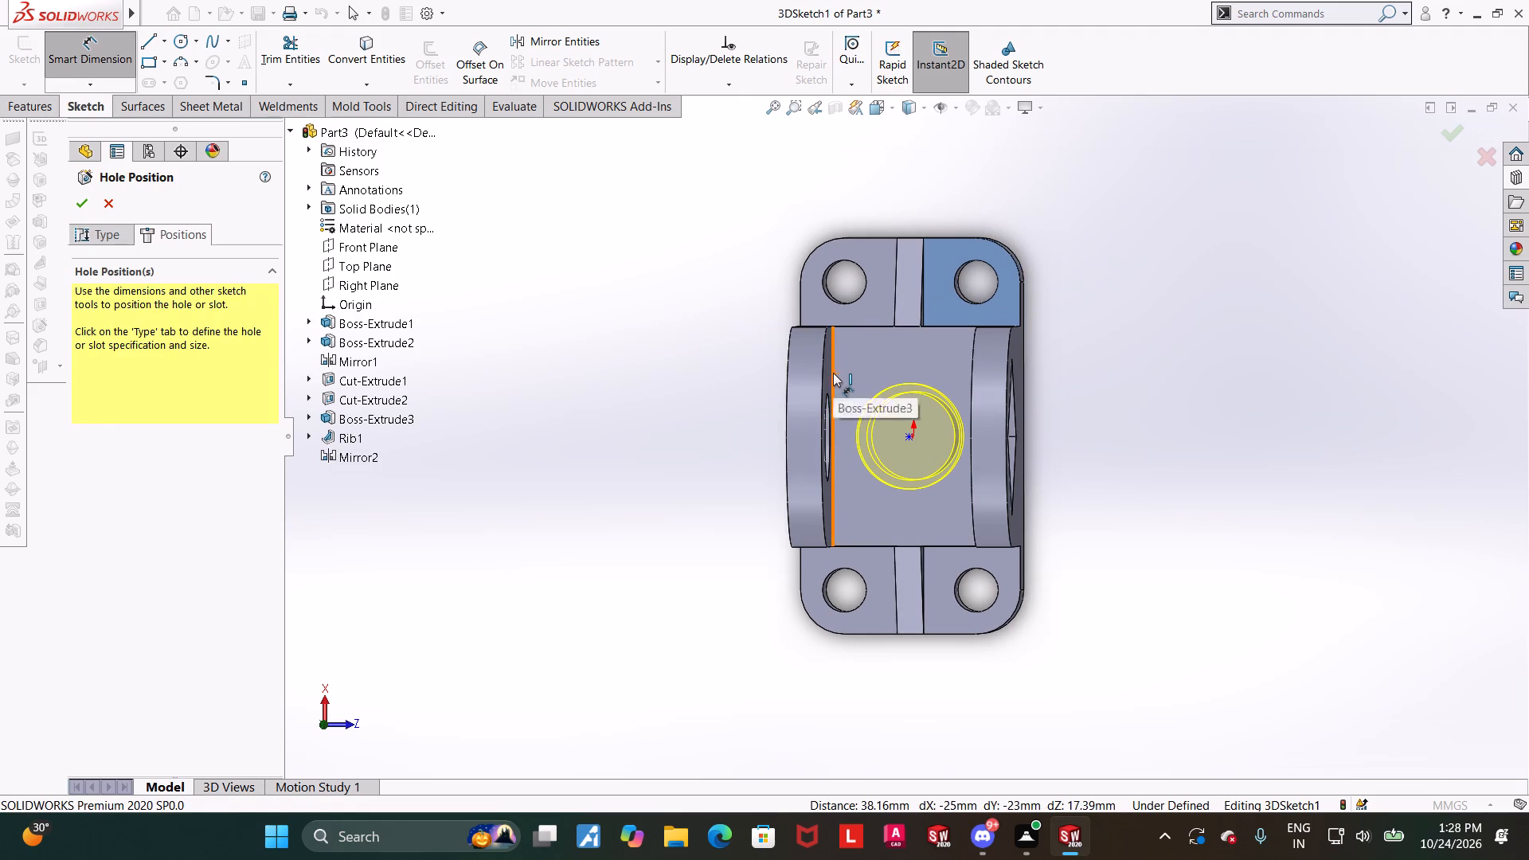
{"action": "left_click", "coordinate": [833, 373]}
{"action": "left_click", "coordinate": [913, 436]}
{"action": "left_click", "coordinate": [840, 191]}
{"action": "type", "text": "17"}
{"action": "key", "text": "Return"}
{"action": "key", "text": "Escape"}
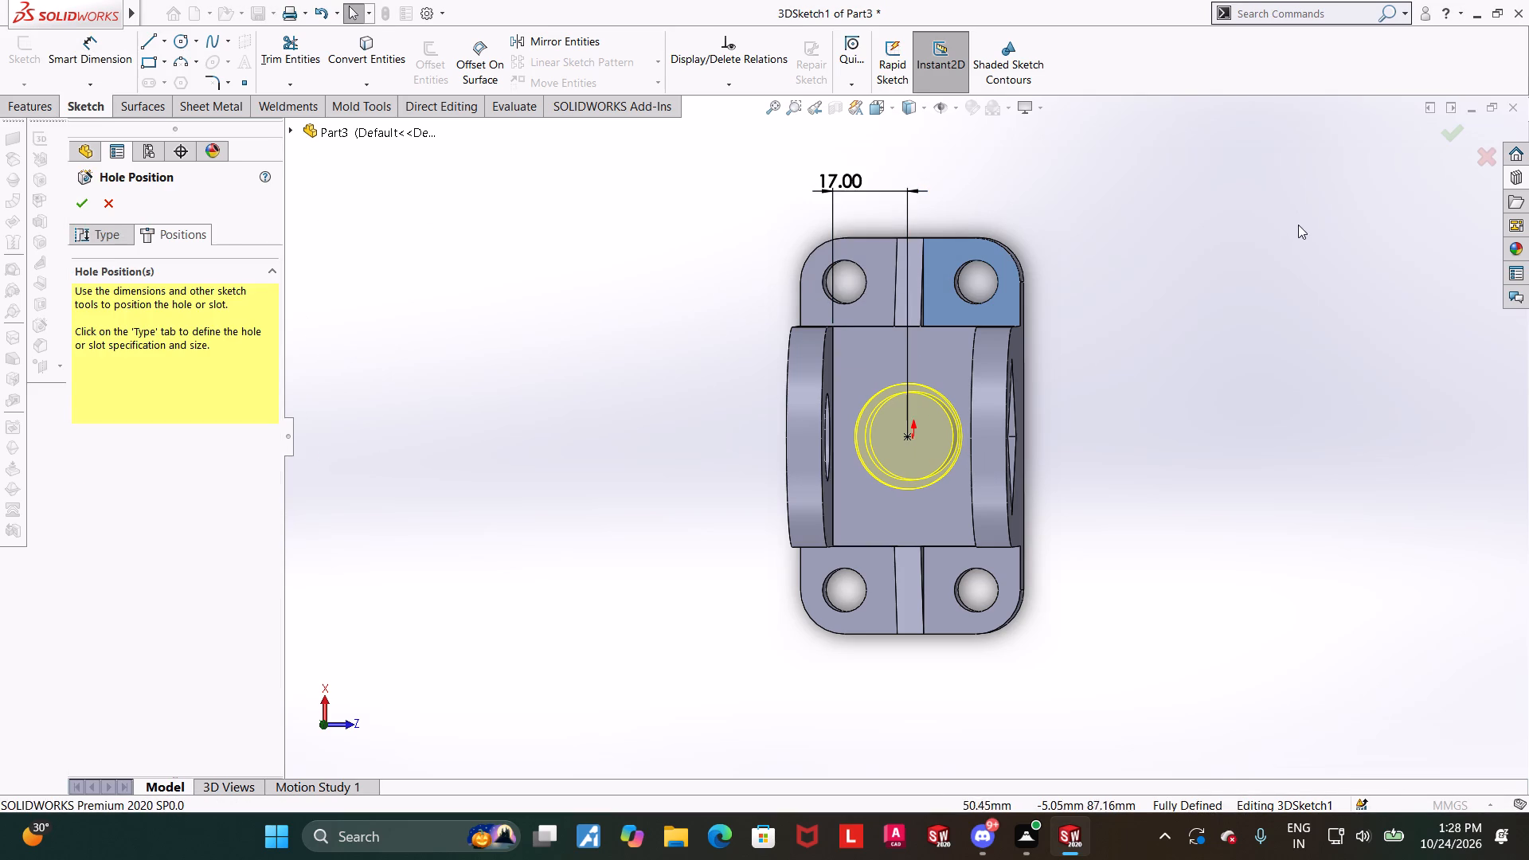
Check the hole point's distance from the block's opposite long edge using Smart Dimension, without placing a dimension.
{"action": "middle_click_drag", "start_coordinate": [1298, 232], "coordinate": [1305, 235]}
{"action": "left_click", "coordinate": [78, 68]}
{"action": "scroll", "coordinate": [1098, 428], "scroll_direction": "down", "scroll_amount": 4}
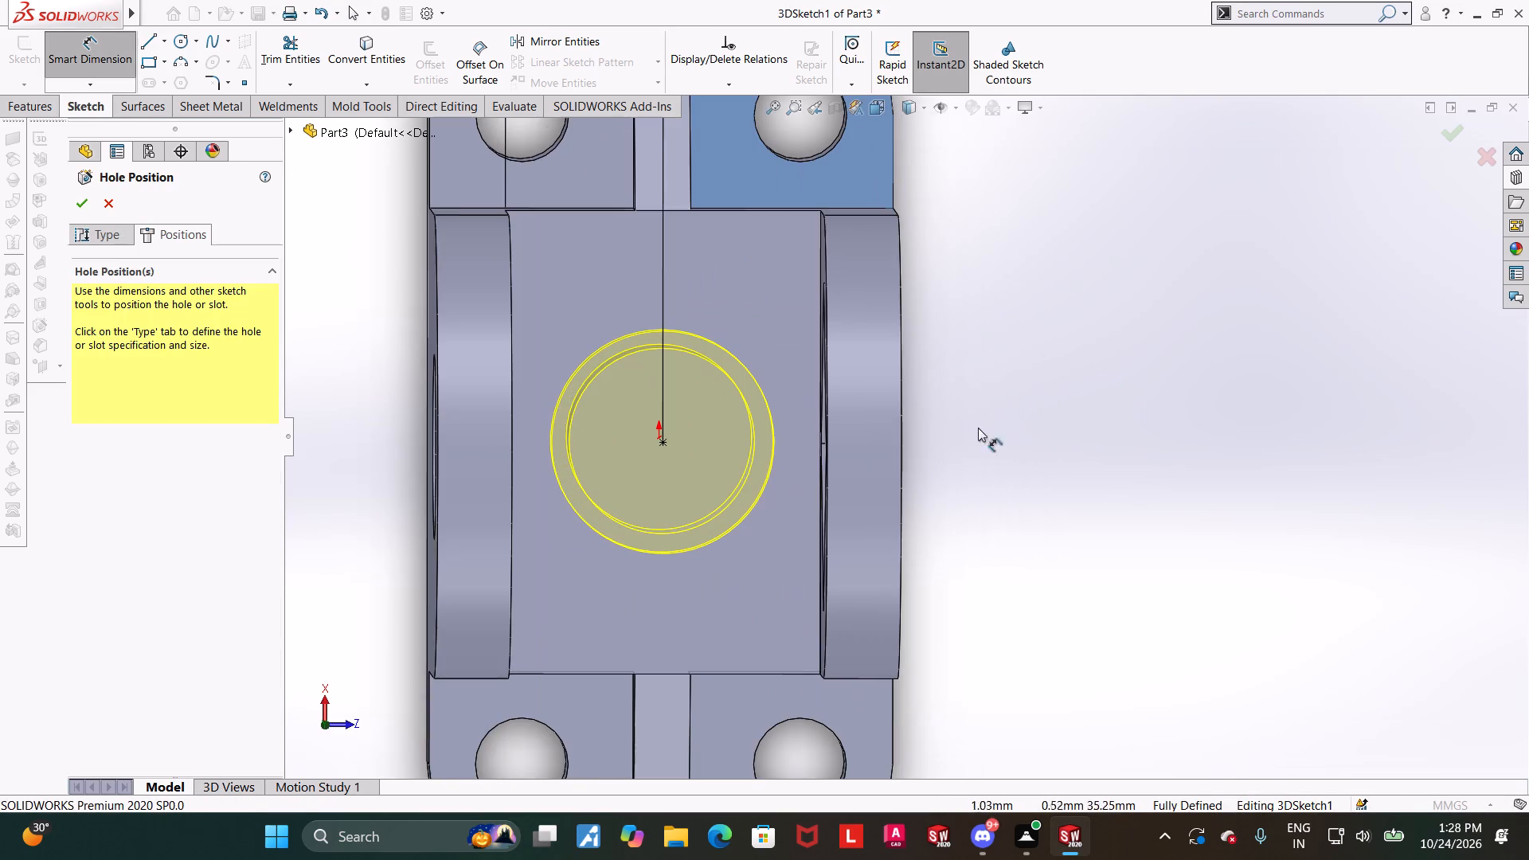
{"action": "left_click", "coordinate": [667, 441]}
{"action": "middle_click_drag", "start_coordinate": [851, 436], "coordinate": [864, 446]}
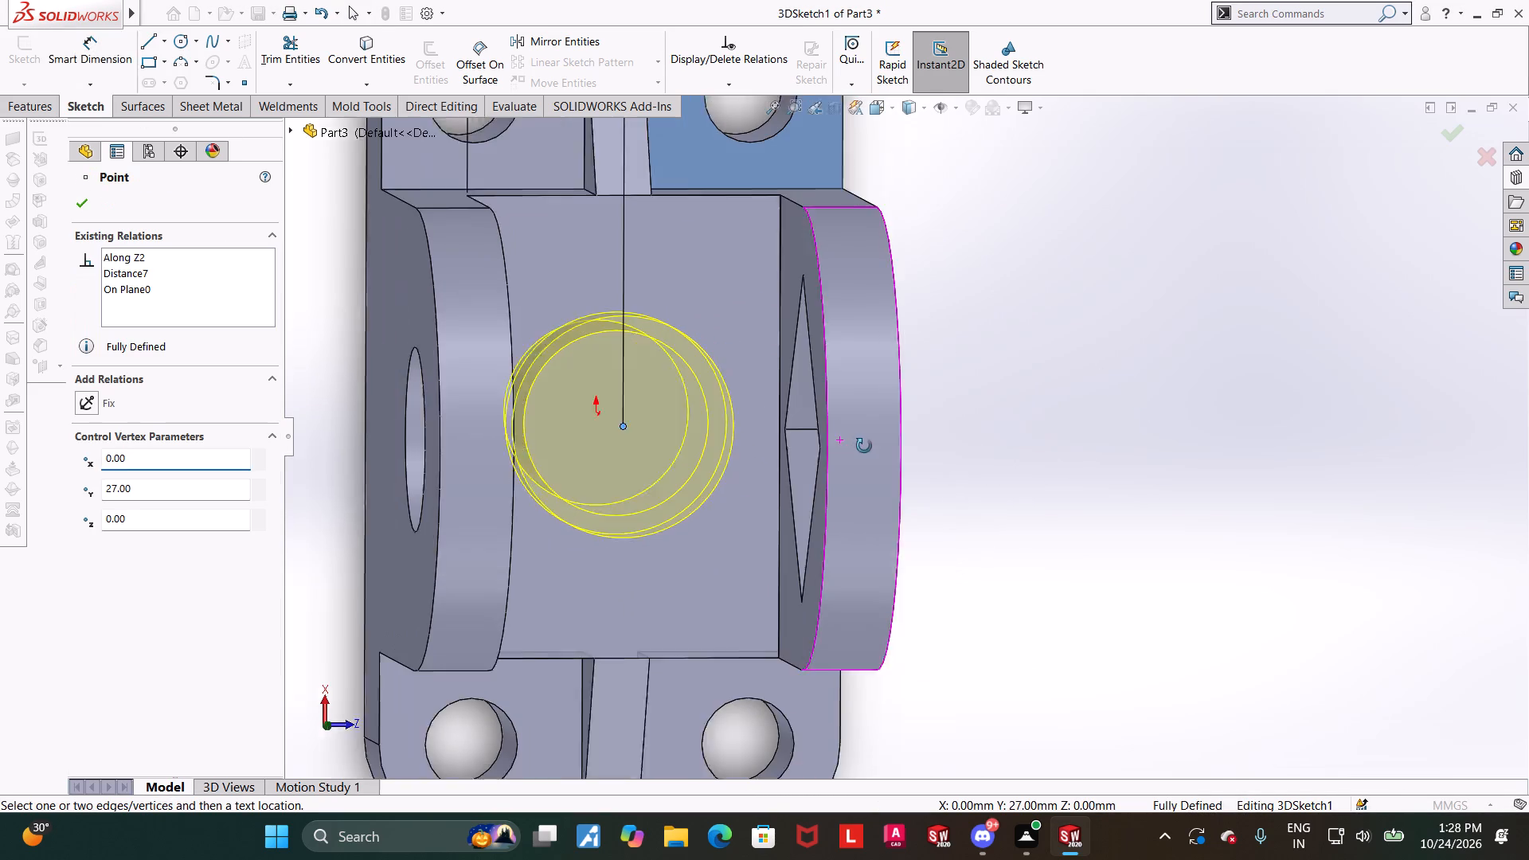
{"action": "middle_click_drag", "start_coordinate": [864, 446], "coordinate": [867, 448]}
{"action": "left_click", "coordinate": [748, 444]}
{"action": "key", "text": "Escape"}
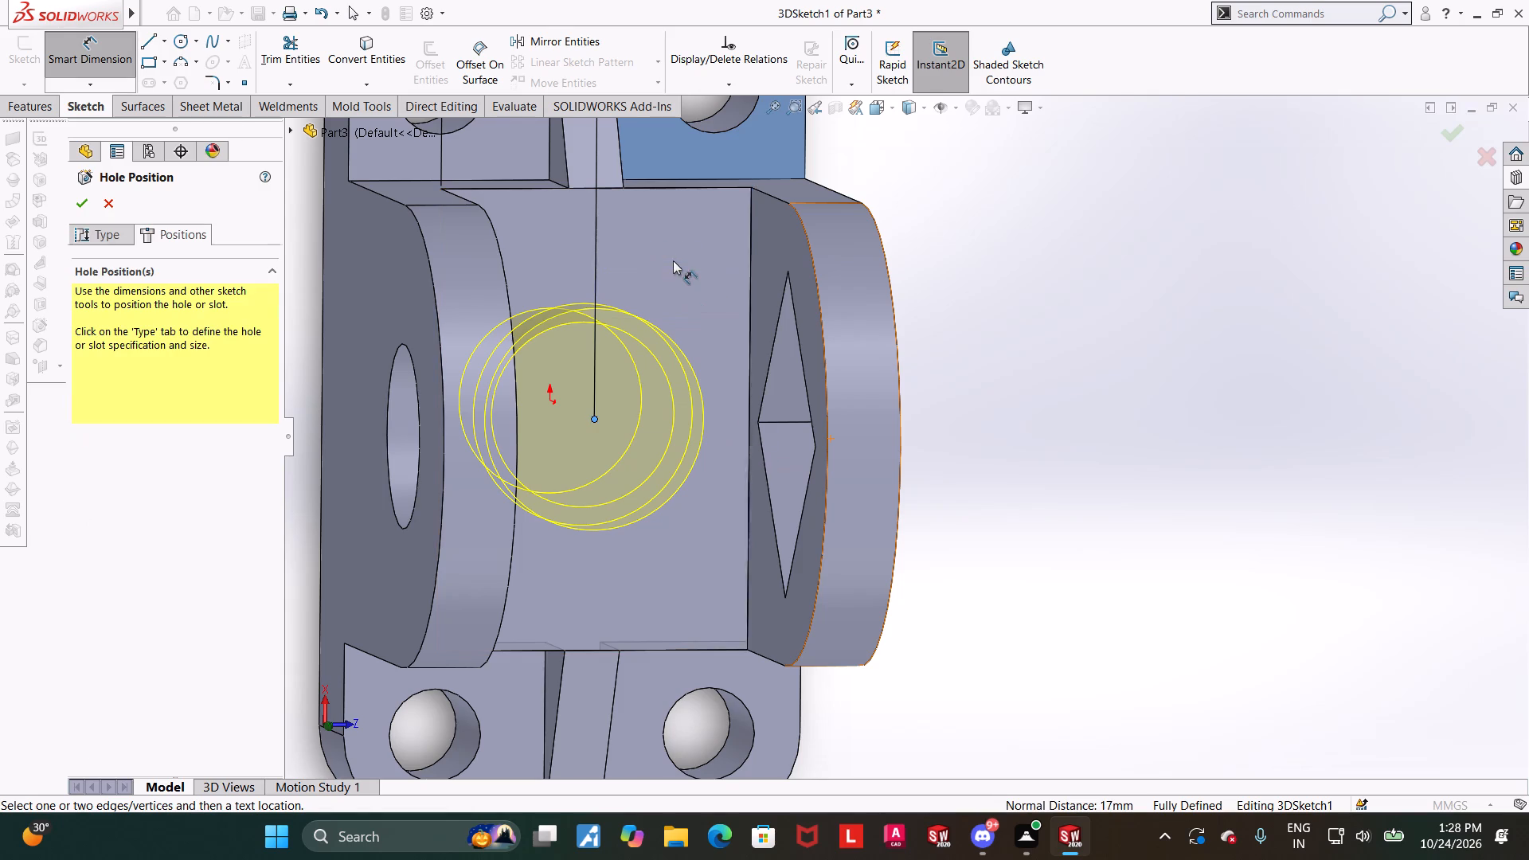
{"action": "key", "text": "Escape"}
Check the hole point's distance from each of the block's two short top edges, without placing a dimension.
{"action": "scroll", "coordinate": [624, 299], "scroll_direction": "up", "scroll_amount": 1}
{"action": "middle_click_drag", "start_coordinate": [621, 298], "coordinate": [590, 274]}
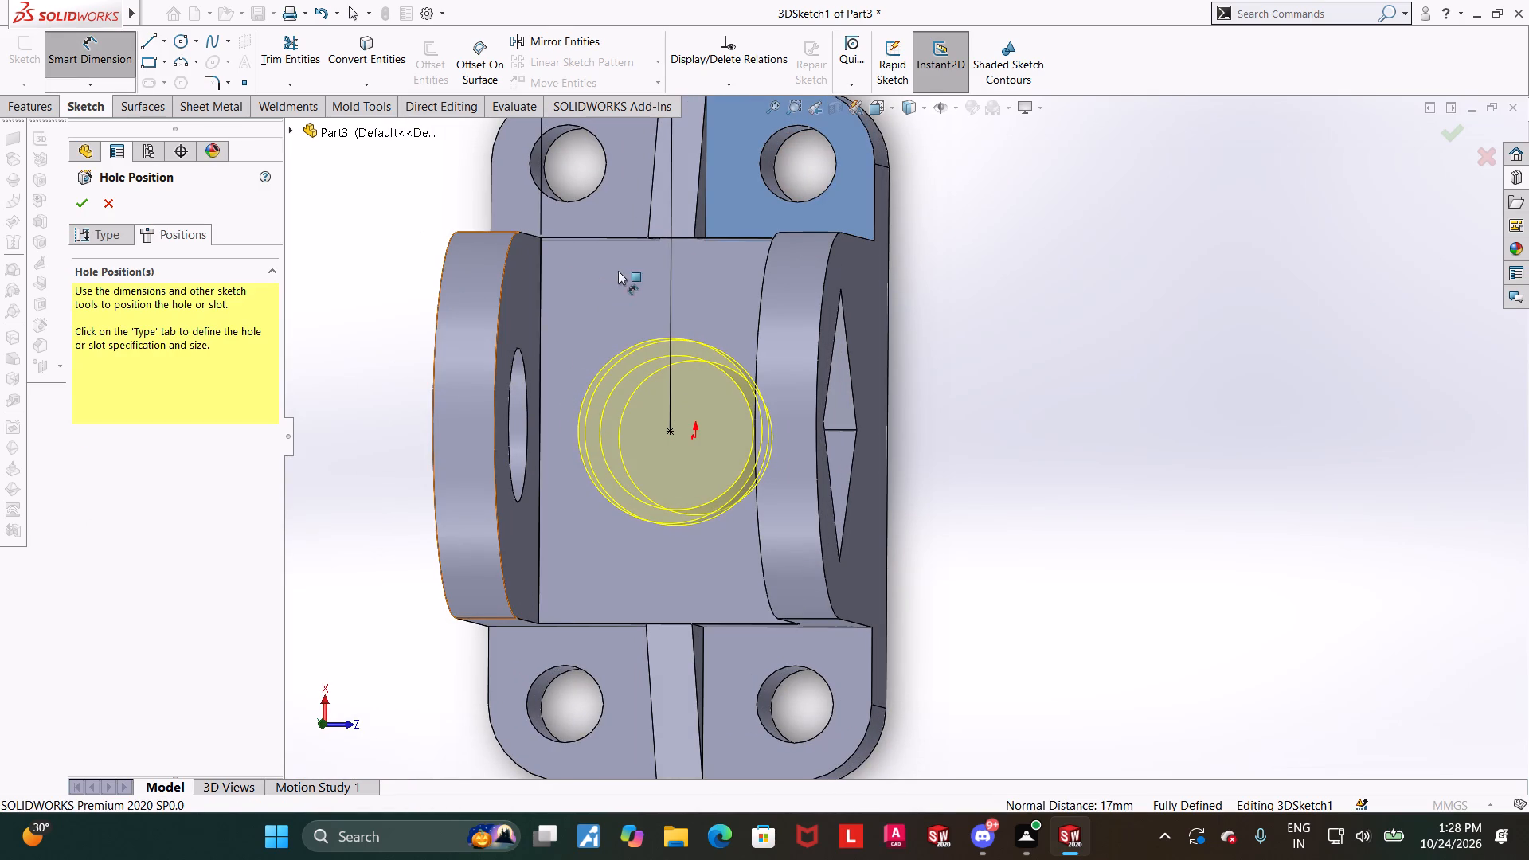
{"action": "left_click", "coordinate": [635, 239]}
{"action": "left_click", "coordinate": [670, 433]}
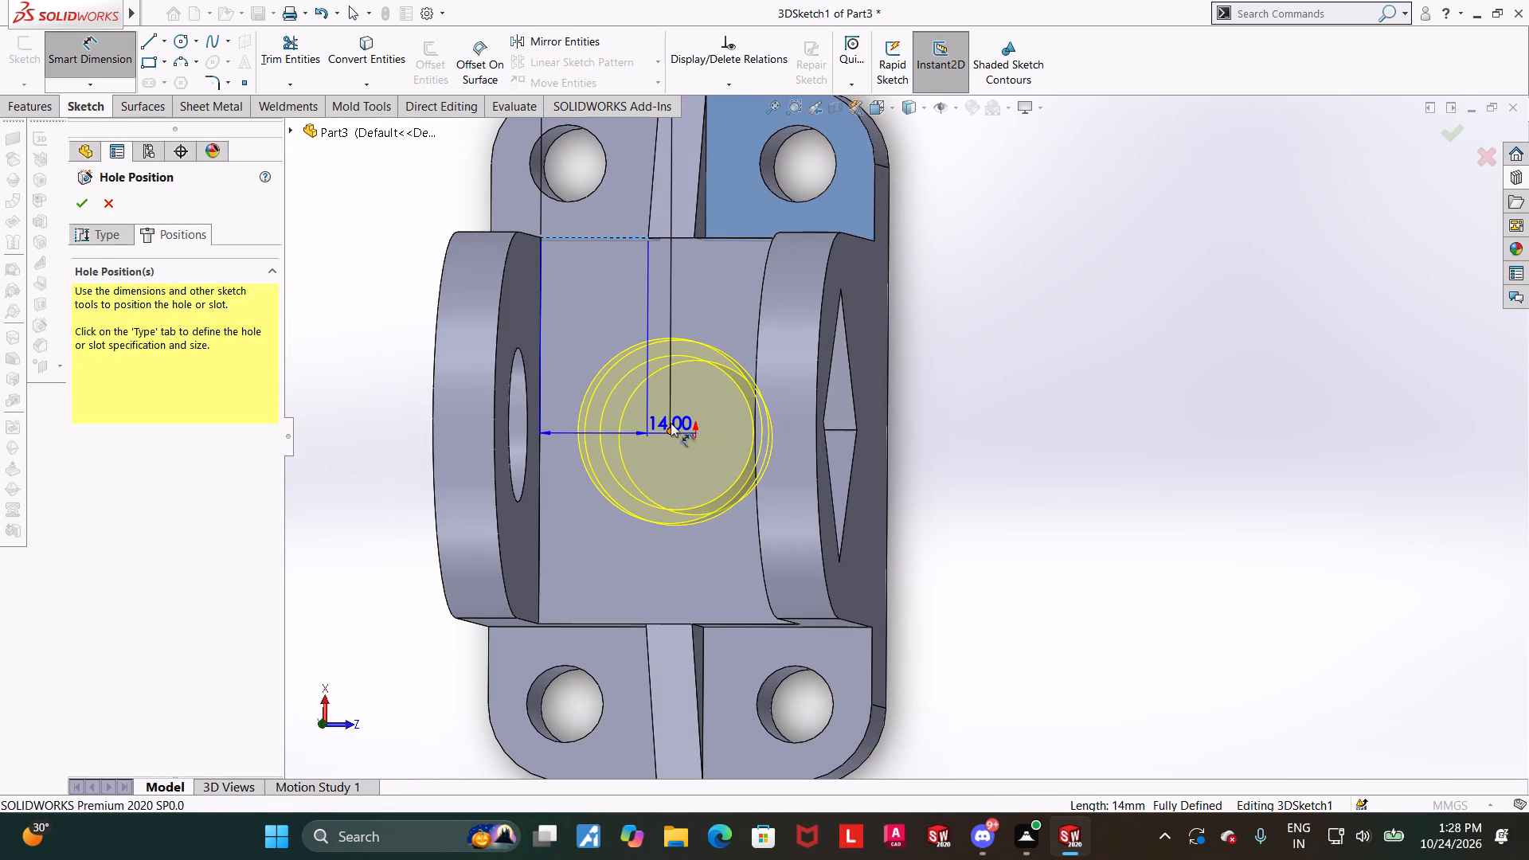
{"action": "key", "text": "Escape"}
{"action": "key", "text": "Escape"}
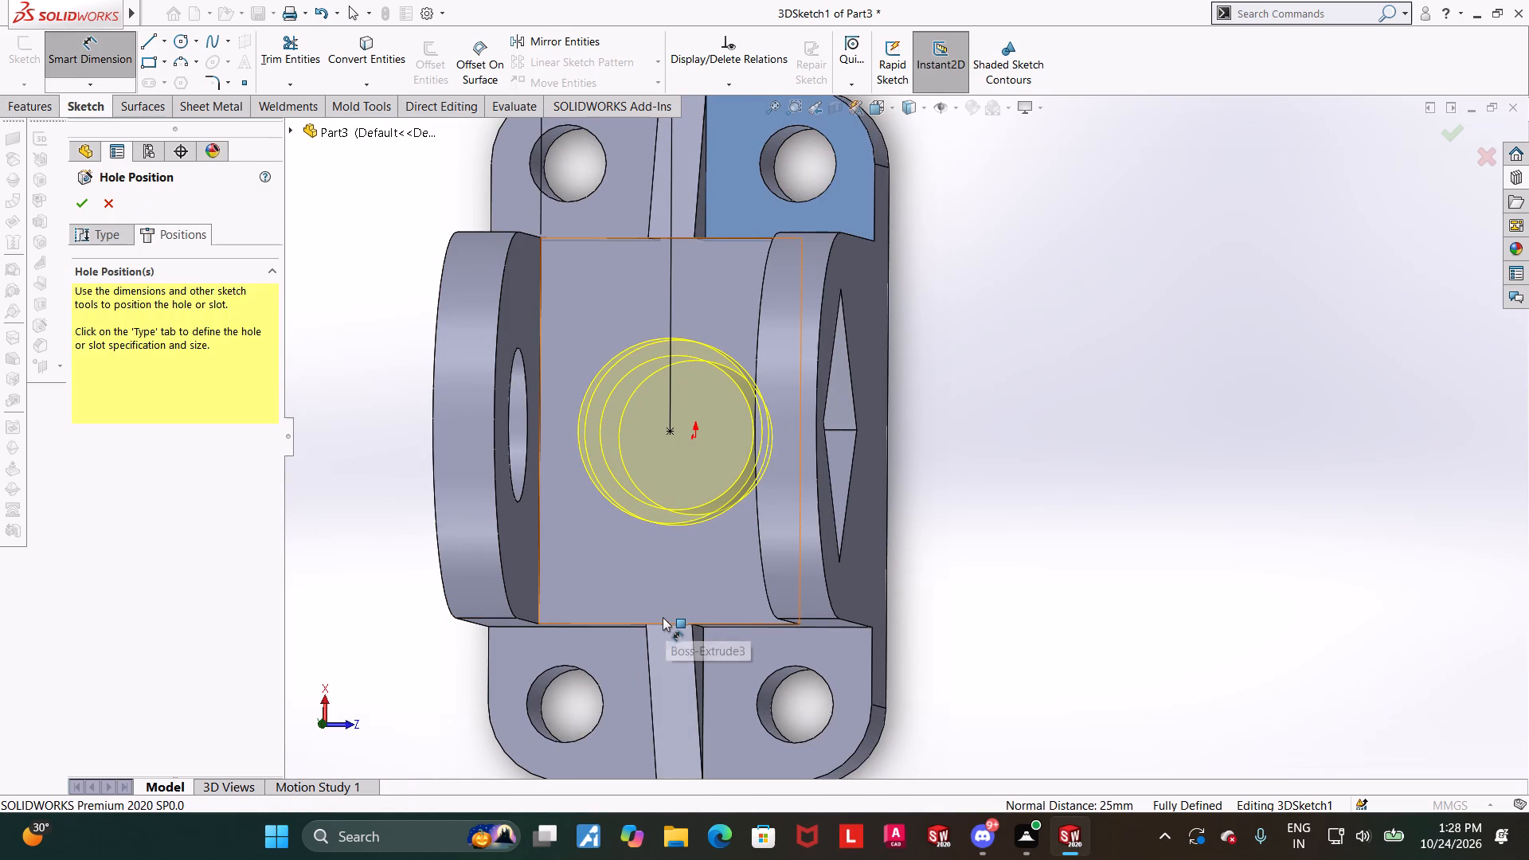
{"action": "left_click", "coordinate": [661, 625]}
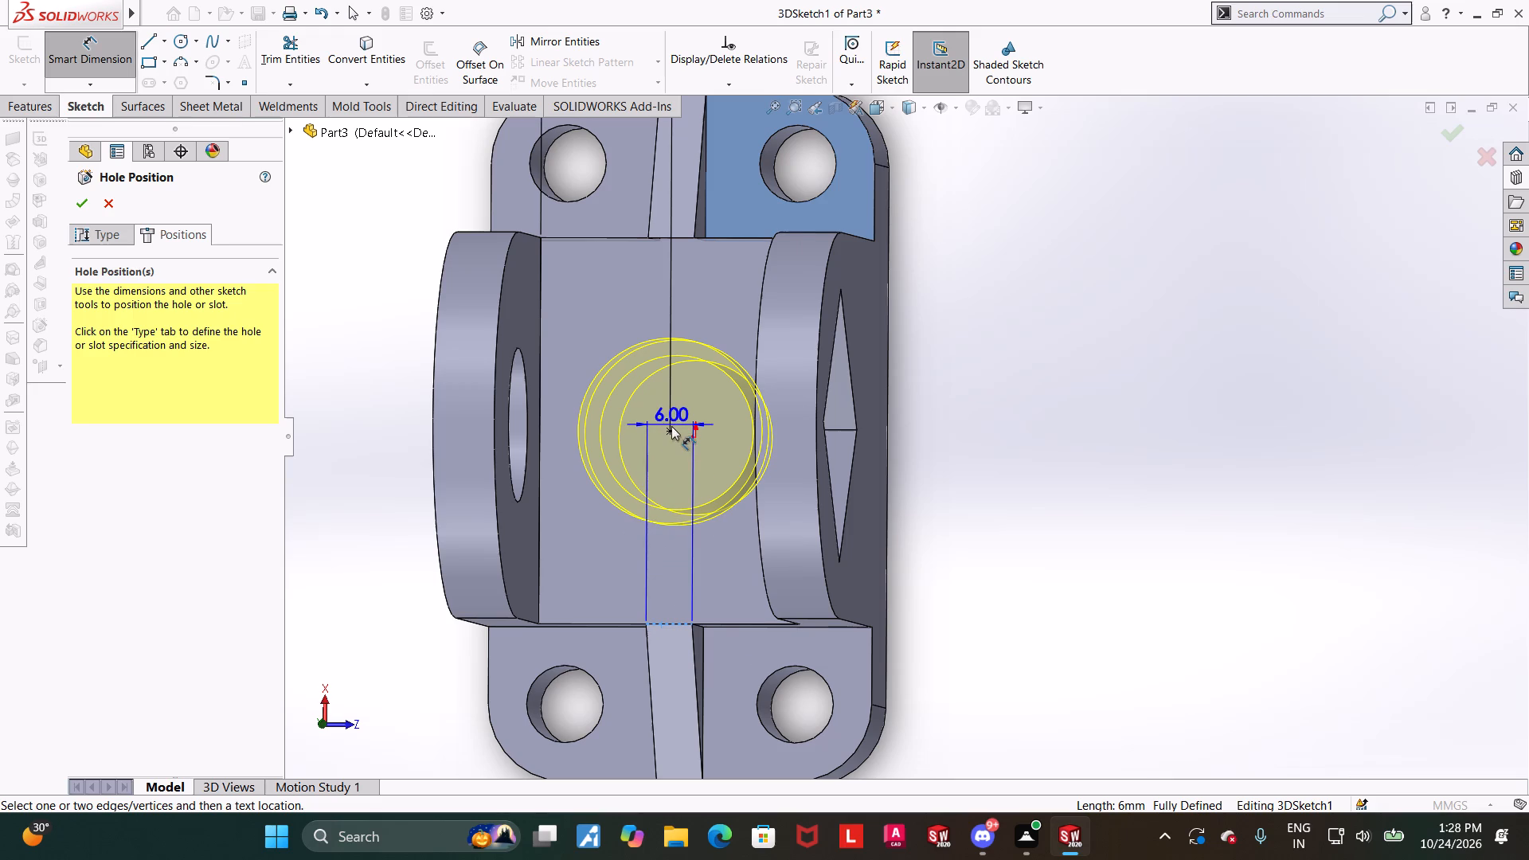
{"action": "left_click", "coordinate": [671, 432]}
{"action": "key", "text": "Escape"}
{"action": "key", "text": "Escape"}
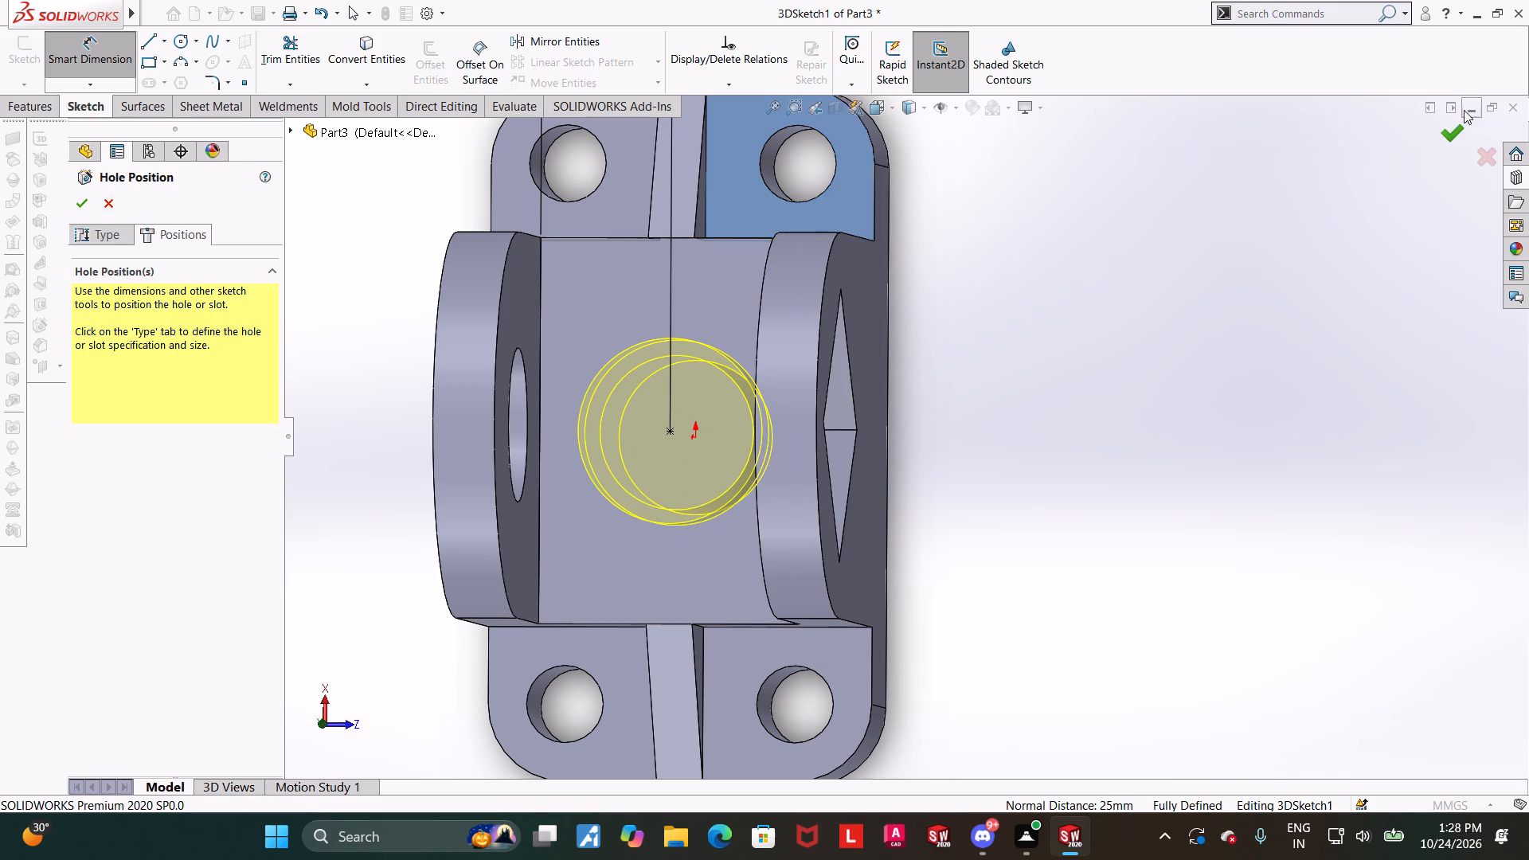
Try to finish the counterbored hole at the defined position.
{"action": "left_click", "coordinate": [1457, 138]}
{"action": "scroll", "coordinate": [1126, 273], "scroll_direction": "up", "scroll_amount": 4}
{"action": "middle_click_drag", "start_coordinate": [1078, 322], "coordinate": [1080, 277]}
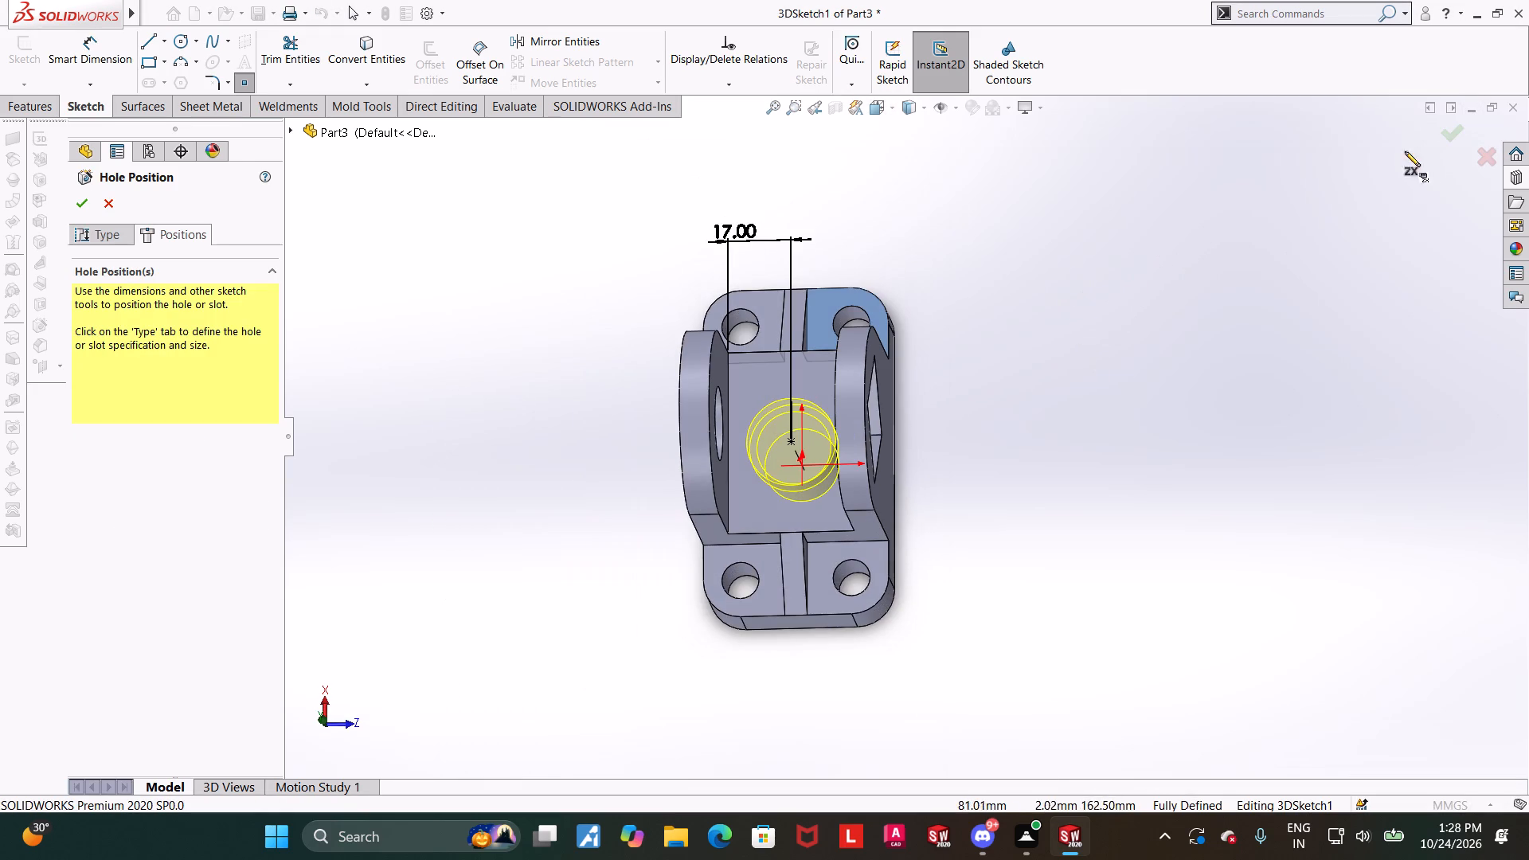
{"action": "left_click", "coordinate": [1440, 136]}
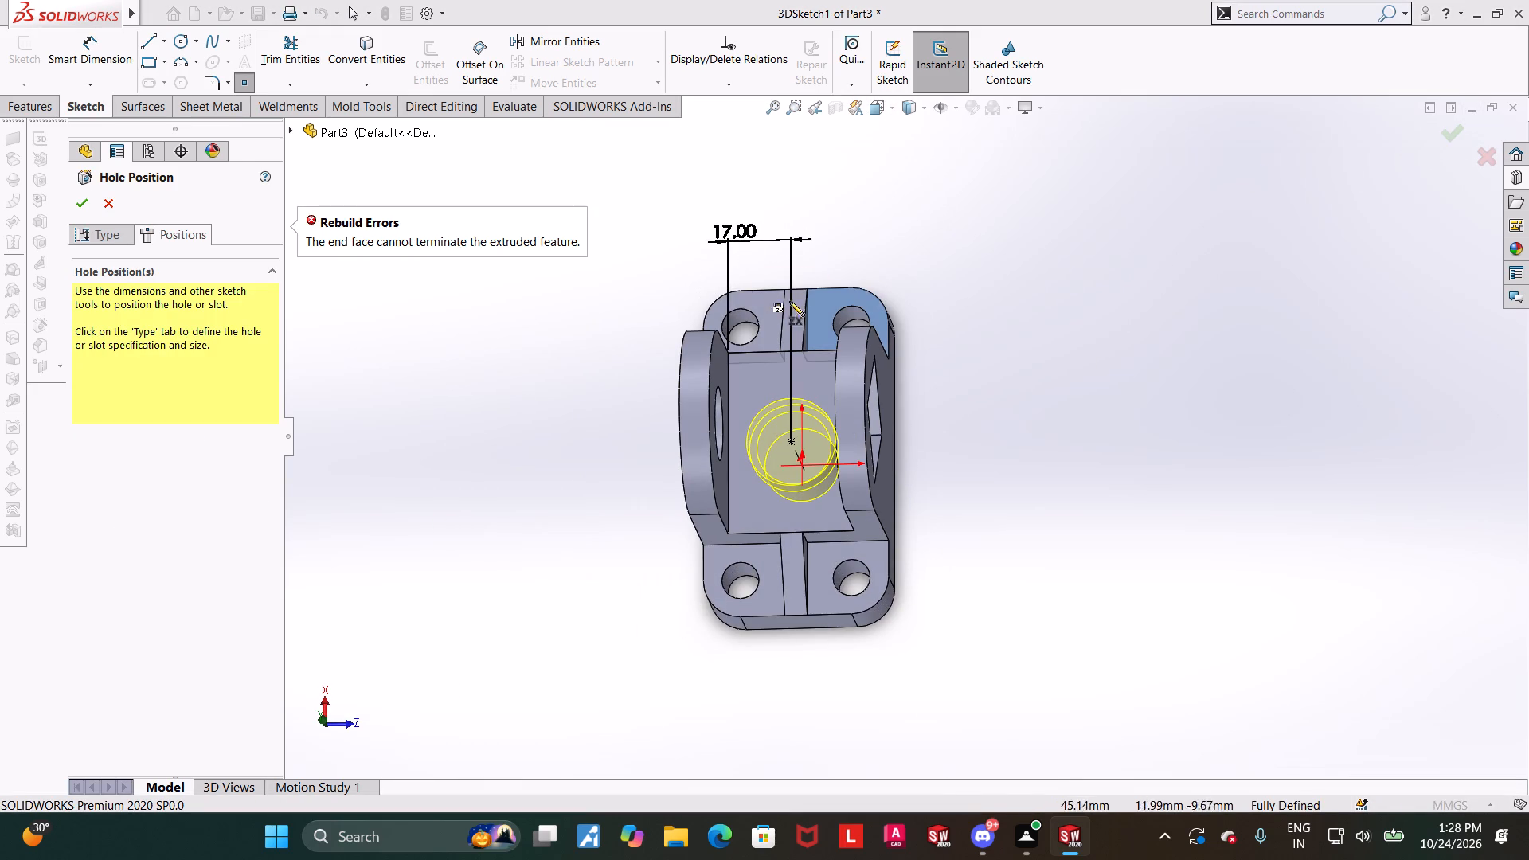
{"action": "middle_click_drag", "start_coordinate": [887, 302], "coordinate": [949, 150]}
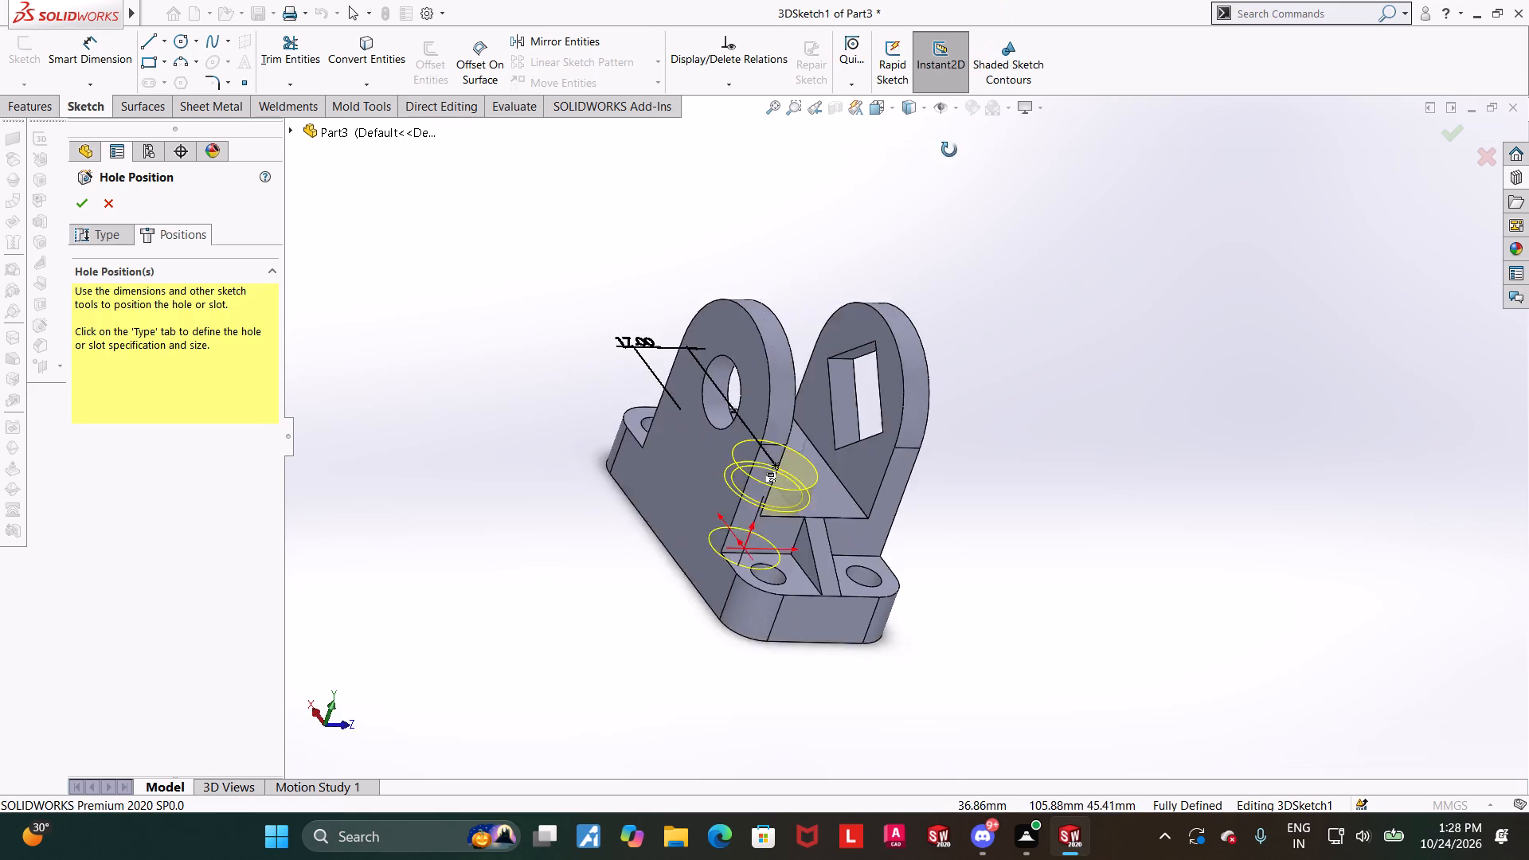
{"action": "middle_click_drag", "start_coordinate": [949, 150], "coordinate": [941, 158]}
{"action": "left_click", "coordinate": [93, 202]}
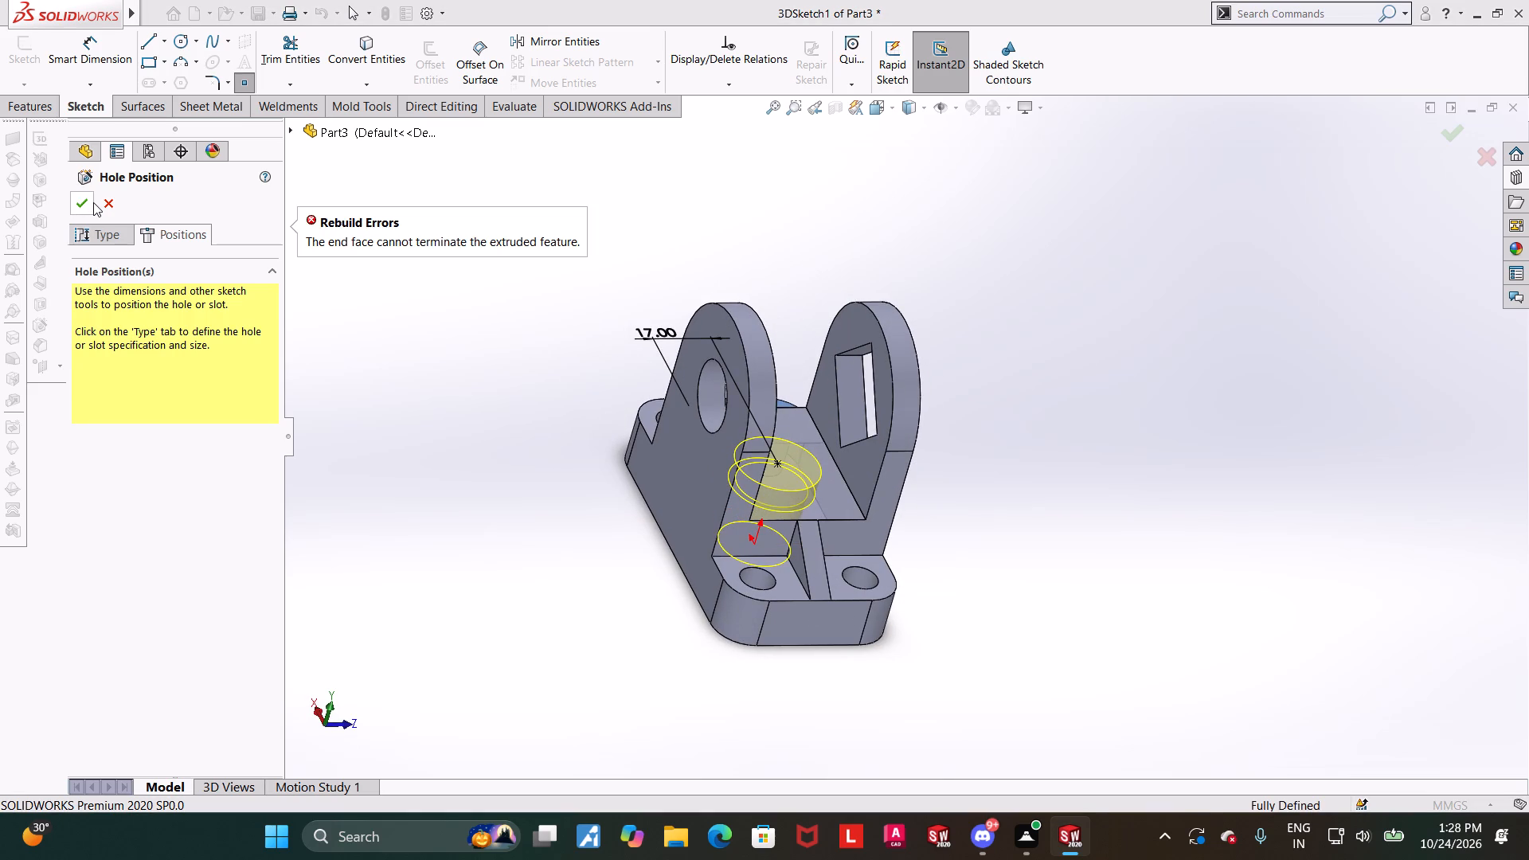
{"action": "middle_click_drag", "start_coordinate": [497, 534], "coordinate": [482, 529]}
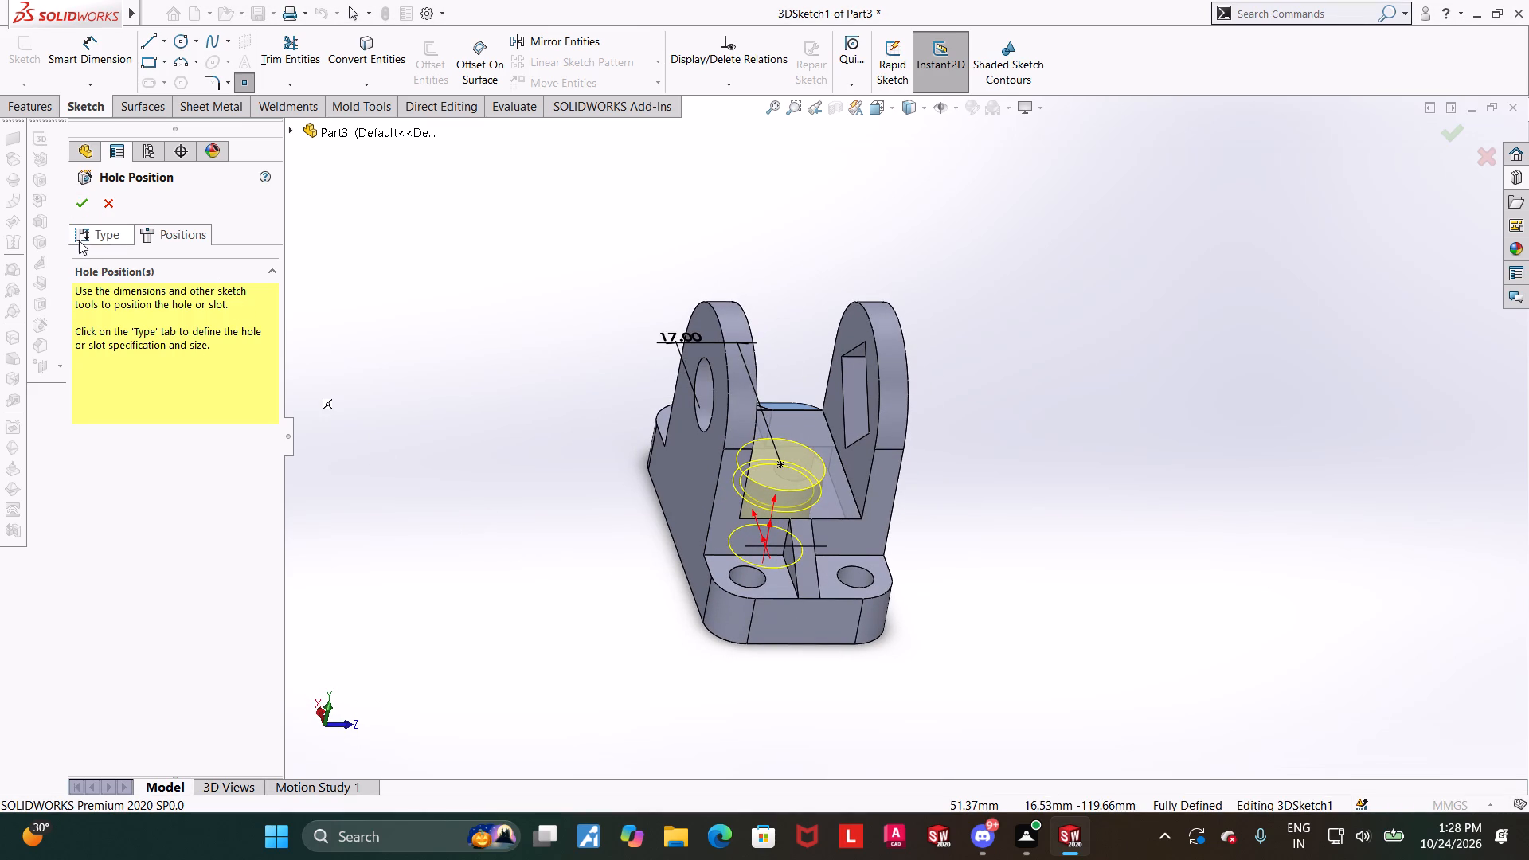
Set the counterbored hole's main diameter to 16 mm and try to finish the hole.
{"action": "left_click", "coordinate": [79, 240]}
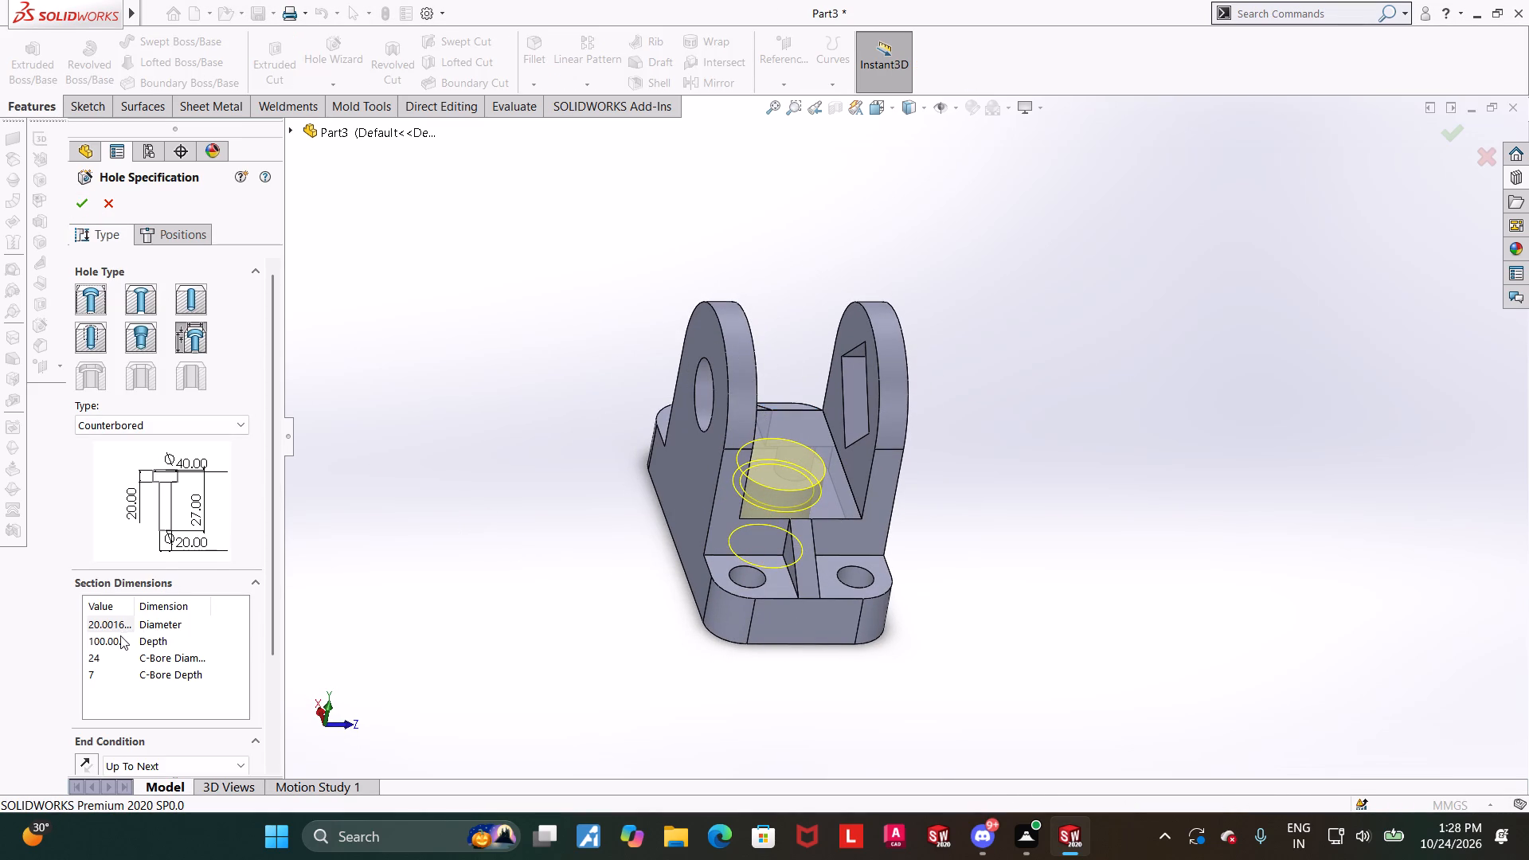
{"action": "double_click", "coordinate": [100, 627]}
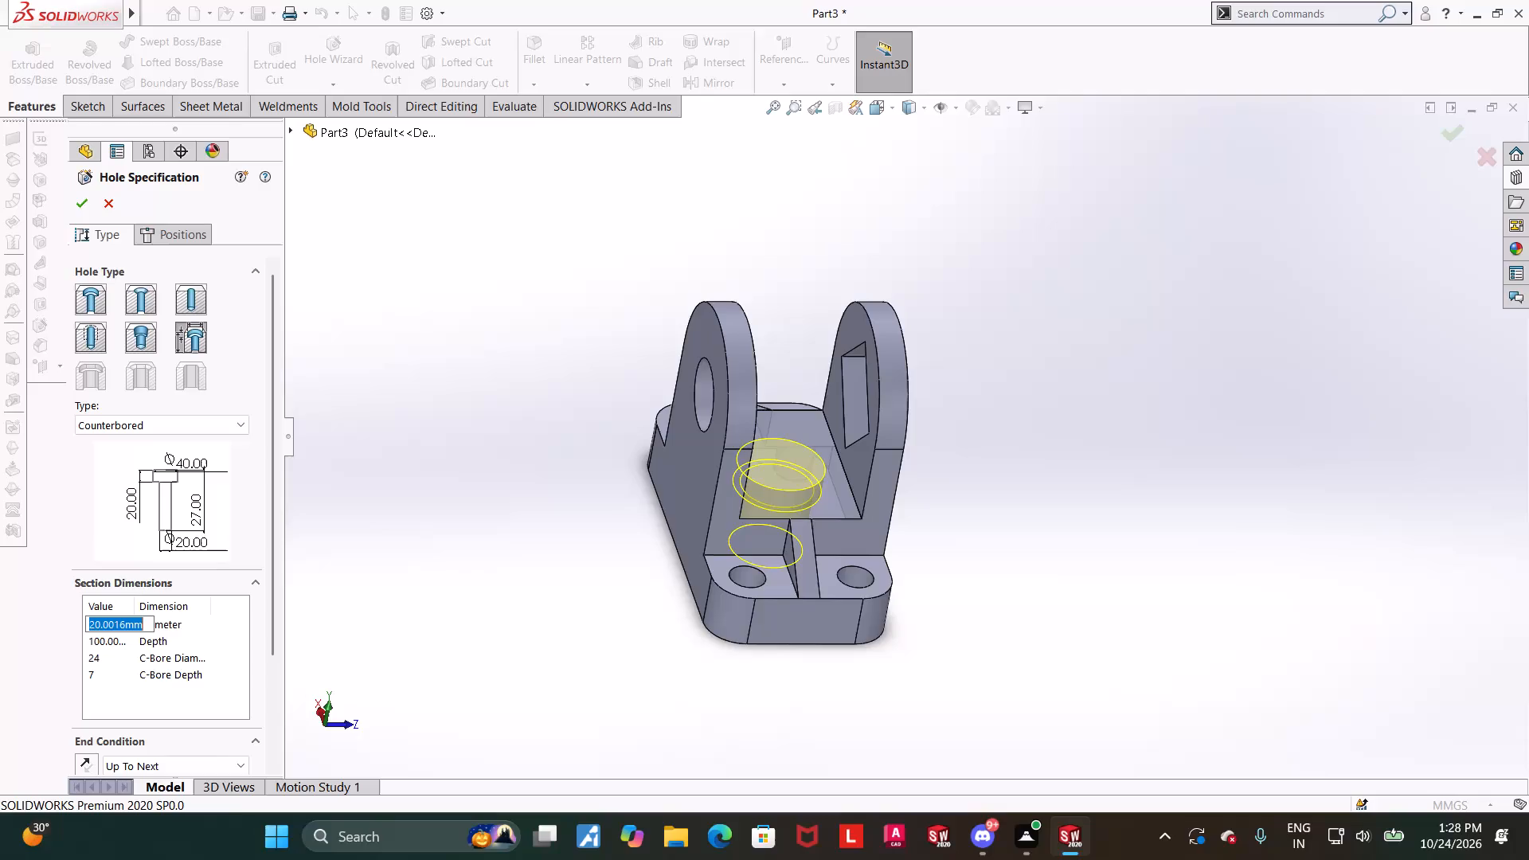
{"action": "type", "text": "24"}
{"action": "key", "text": "Return"}
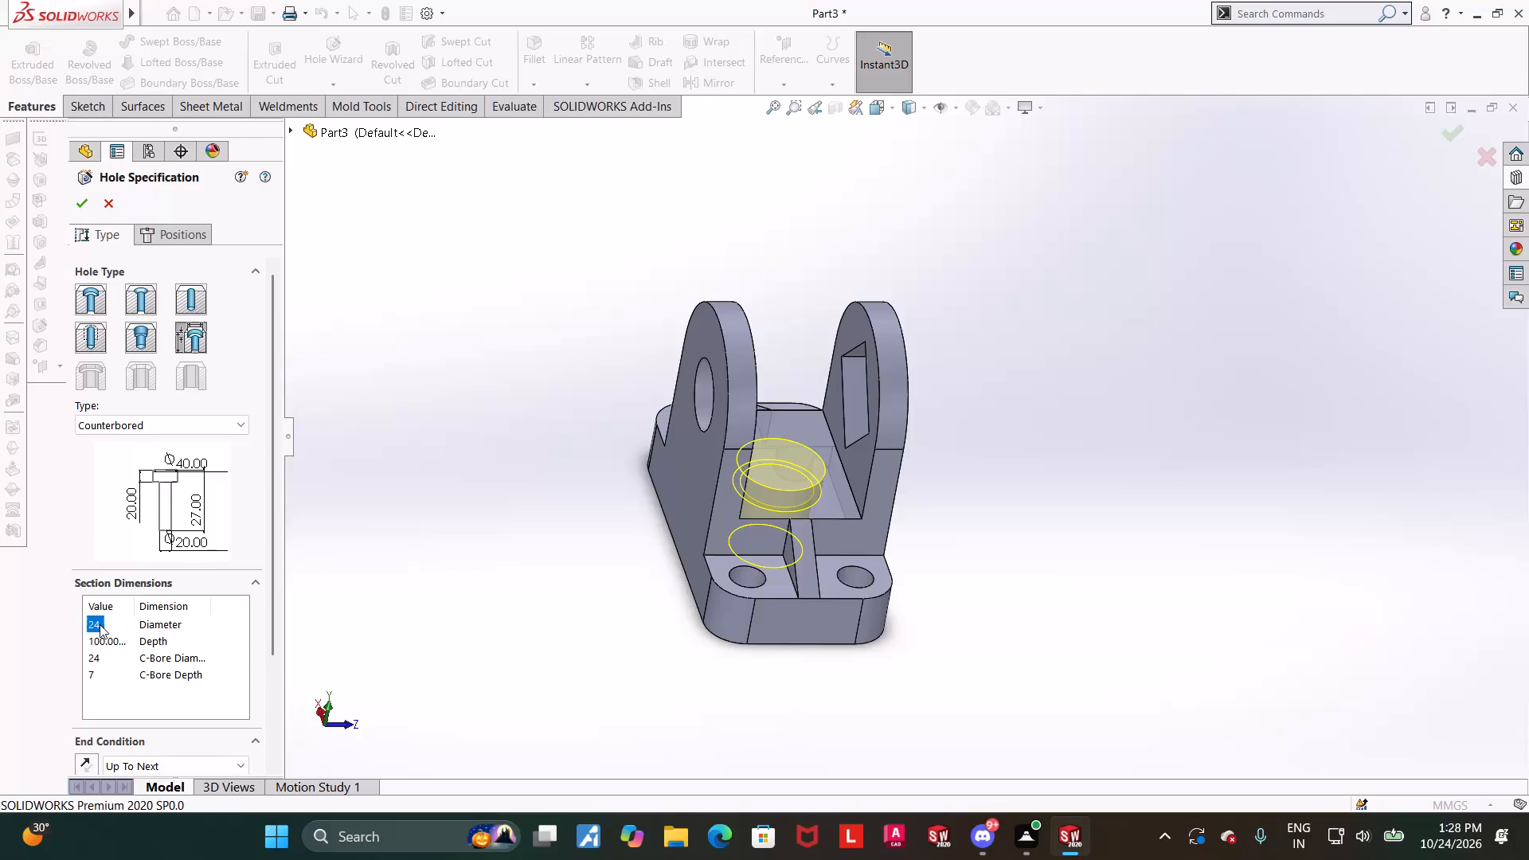
{"action": "left_click", "coordinate": [91, 620]}
{"action": "type", "text": "16"}
{"action": "key", "text": "Return"}
{"action": "double_click", "coordinate": [96, 623]}
{"action": "type", "text": "16"}
{"action": "key", "text": "Return"}
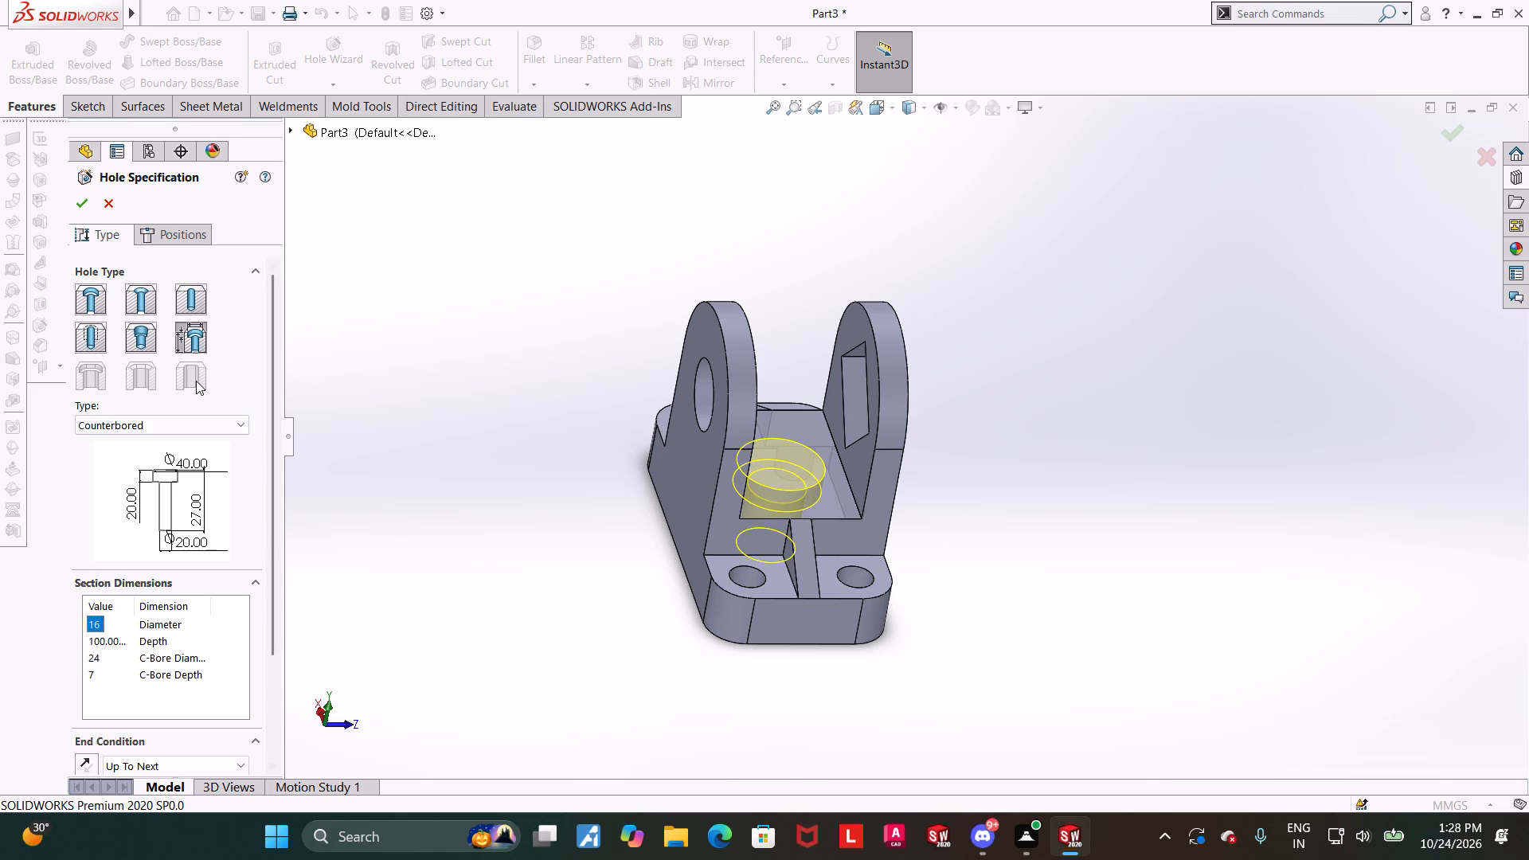
{"action": "left_click", "coordinate": [80, 206]}
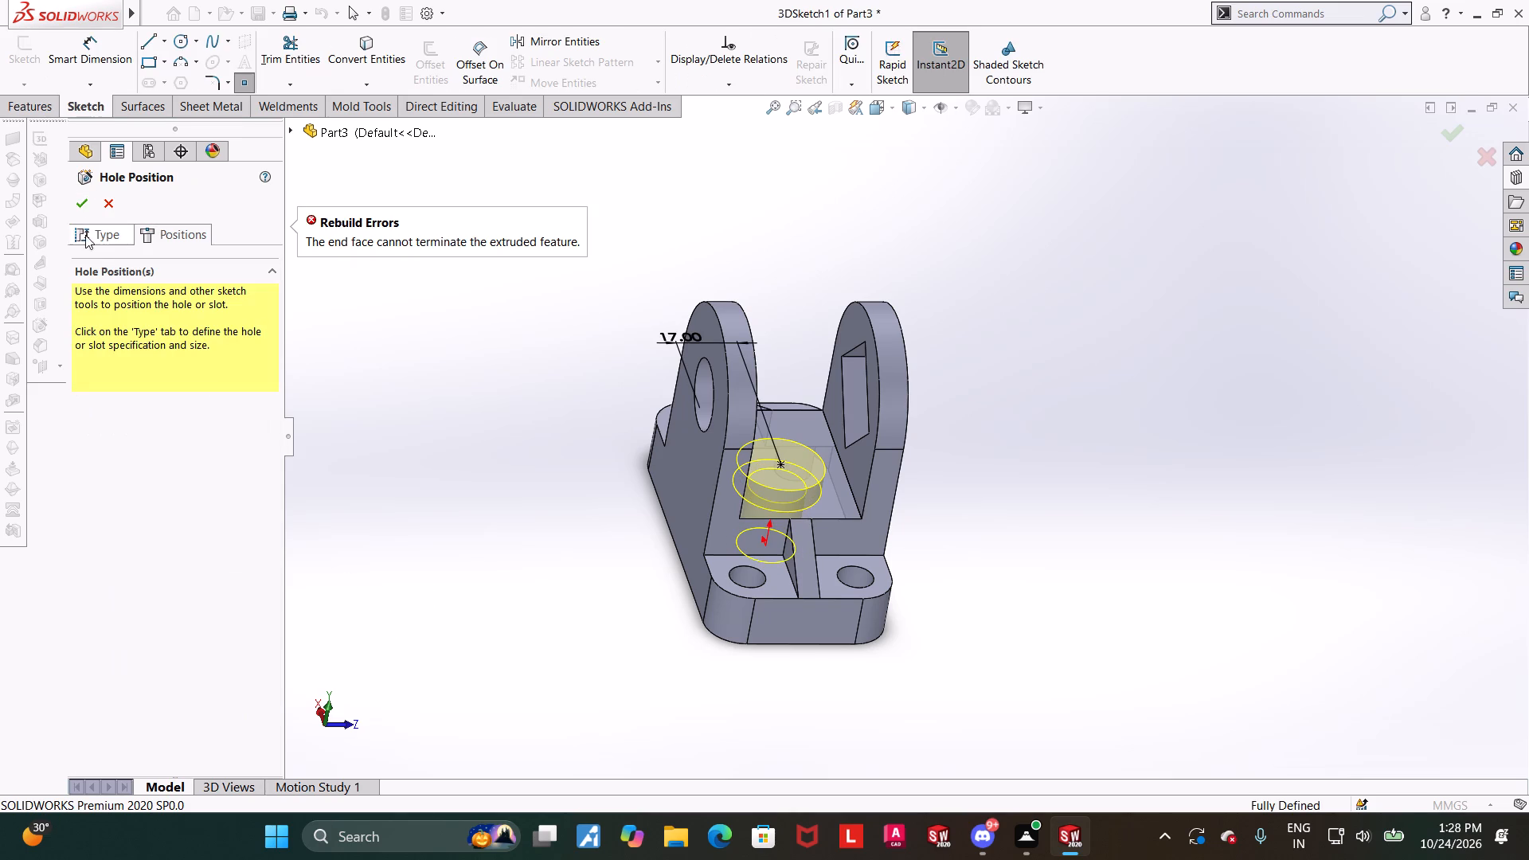
Set the hole's end condition to Through All and finish the counterbored hole.
{"action": "left_click", "coordinate": [90, 237]}
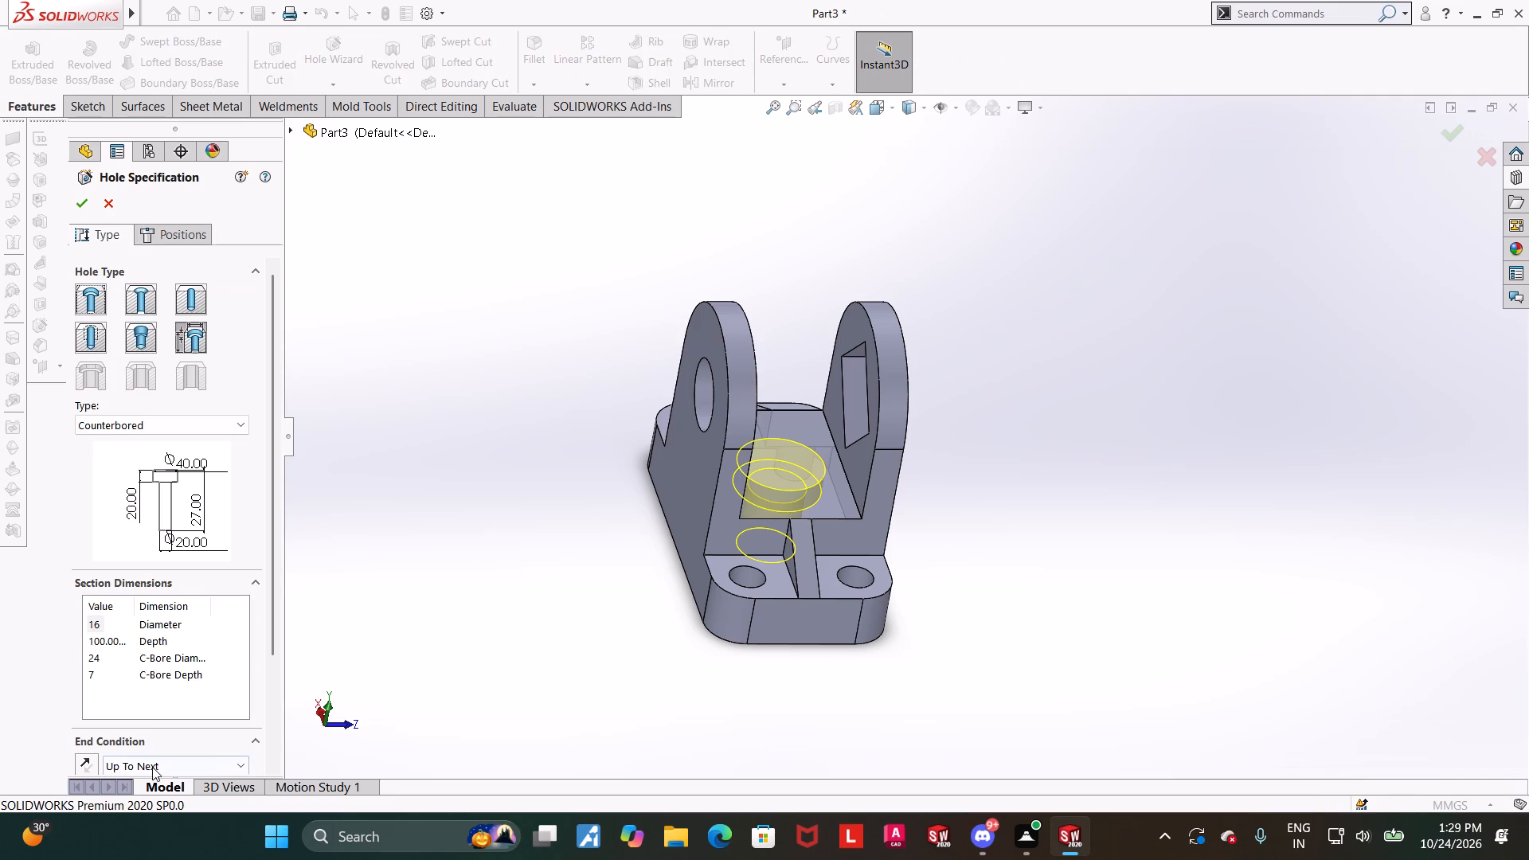
{"action": "left_click", "coordinate": [152, 767]}
{"action": "left_click", "coordinate": [152, 795]}
{"action": "left_click", "coordinate": [80, 212]}
{"action": "left_click", "coordinate": [506, 490]}
Inspect the base's underside, reopen the counterbored hole for editing and change its end condition to Blind.
{"action": "middle_click_drag", "start_coordinate": [880, 588], "coordinate": [948, 277]}
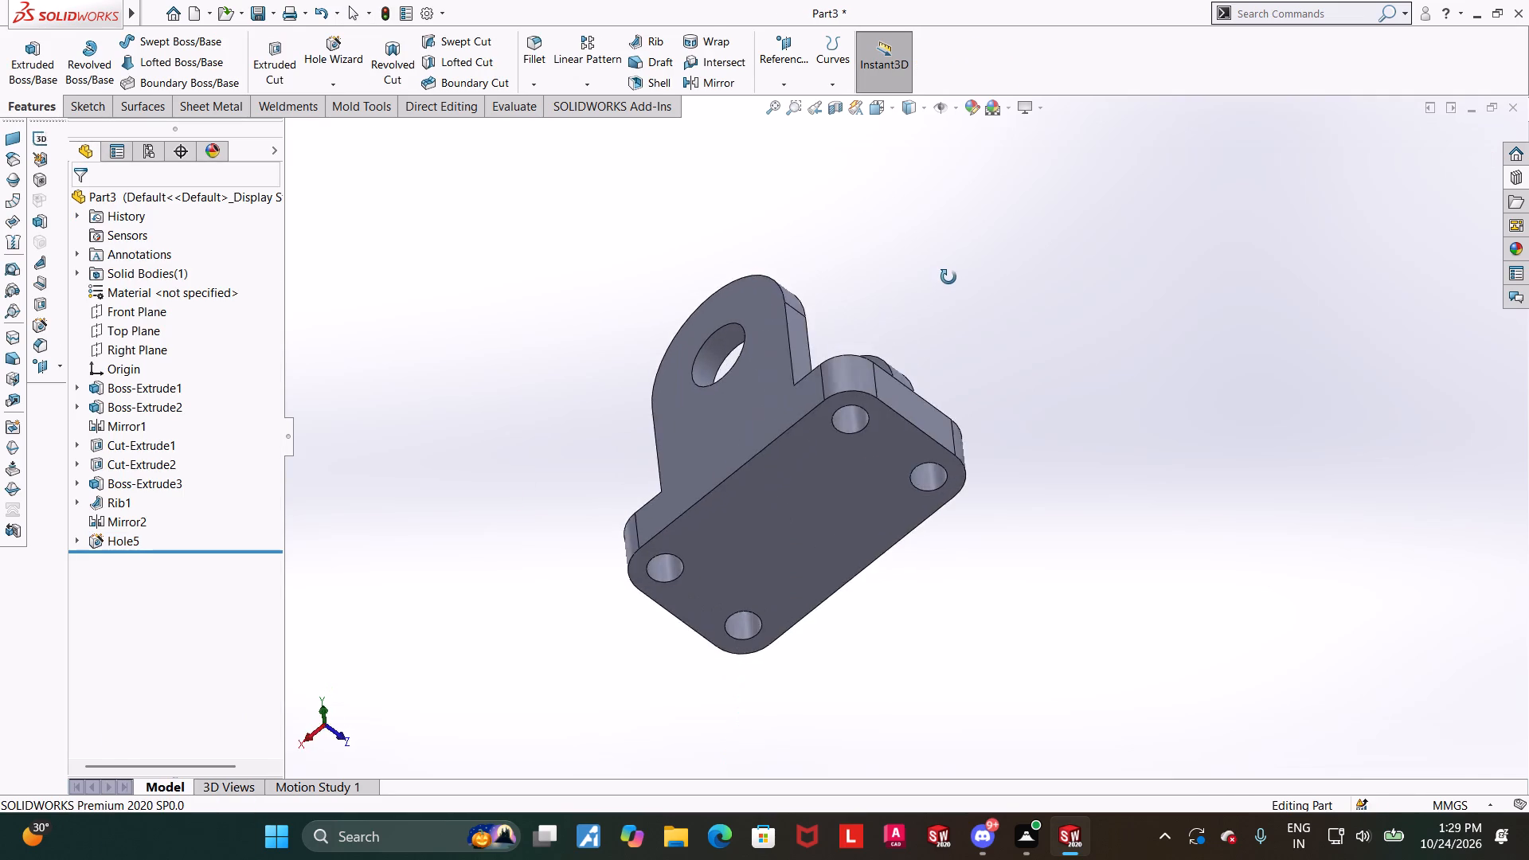
{"action": "middle_click_drag", "start_coordinate": [948, 277], "coordinate": [927, 356]}
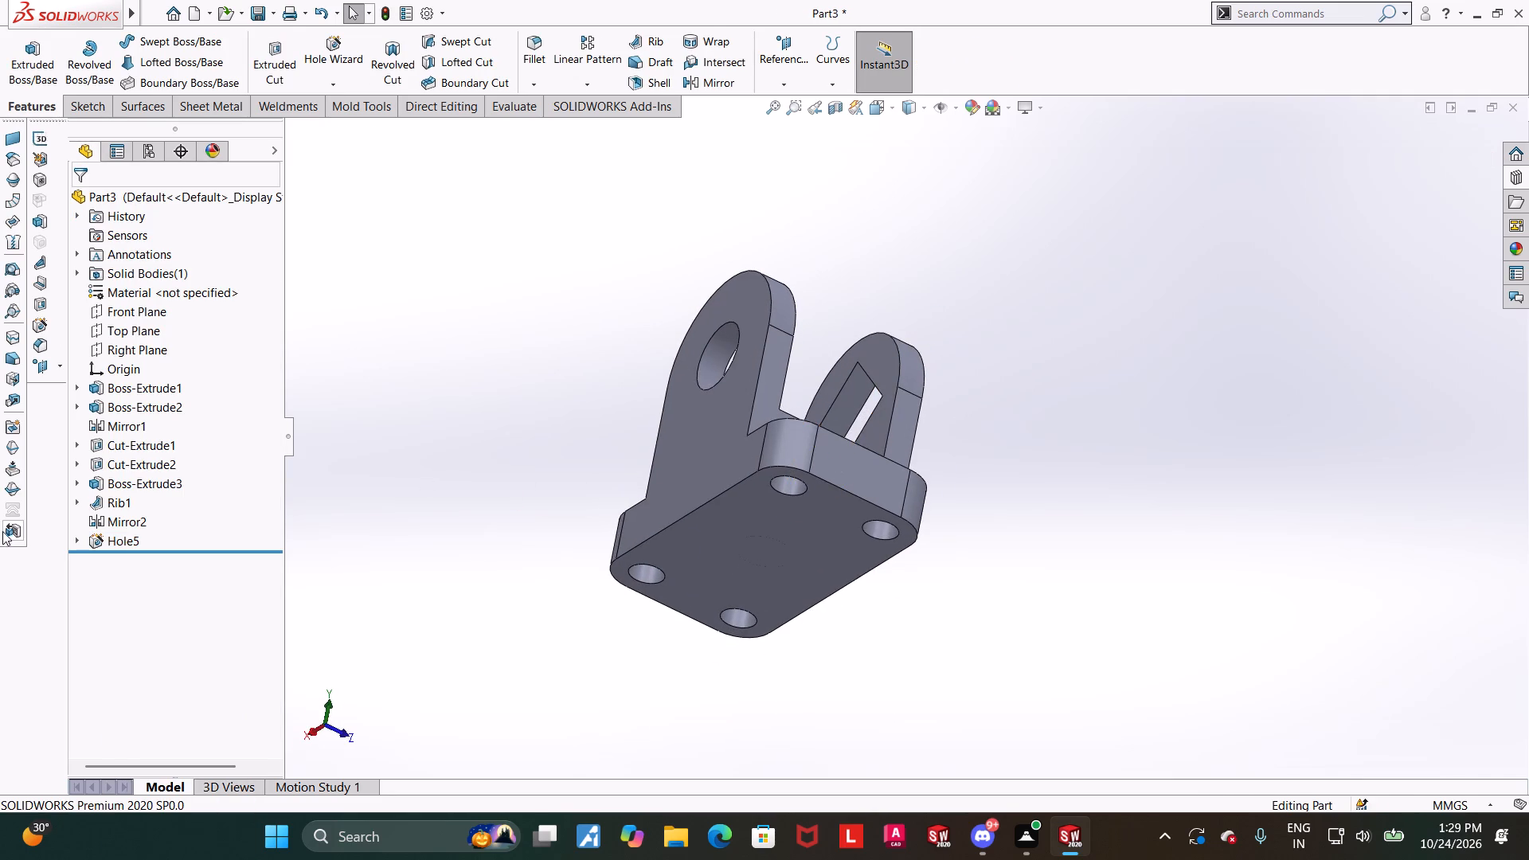
{"action": "left_click", "coordinate": [96, 534]}
{"action": "left_click", "coordinate": [104, 483]}
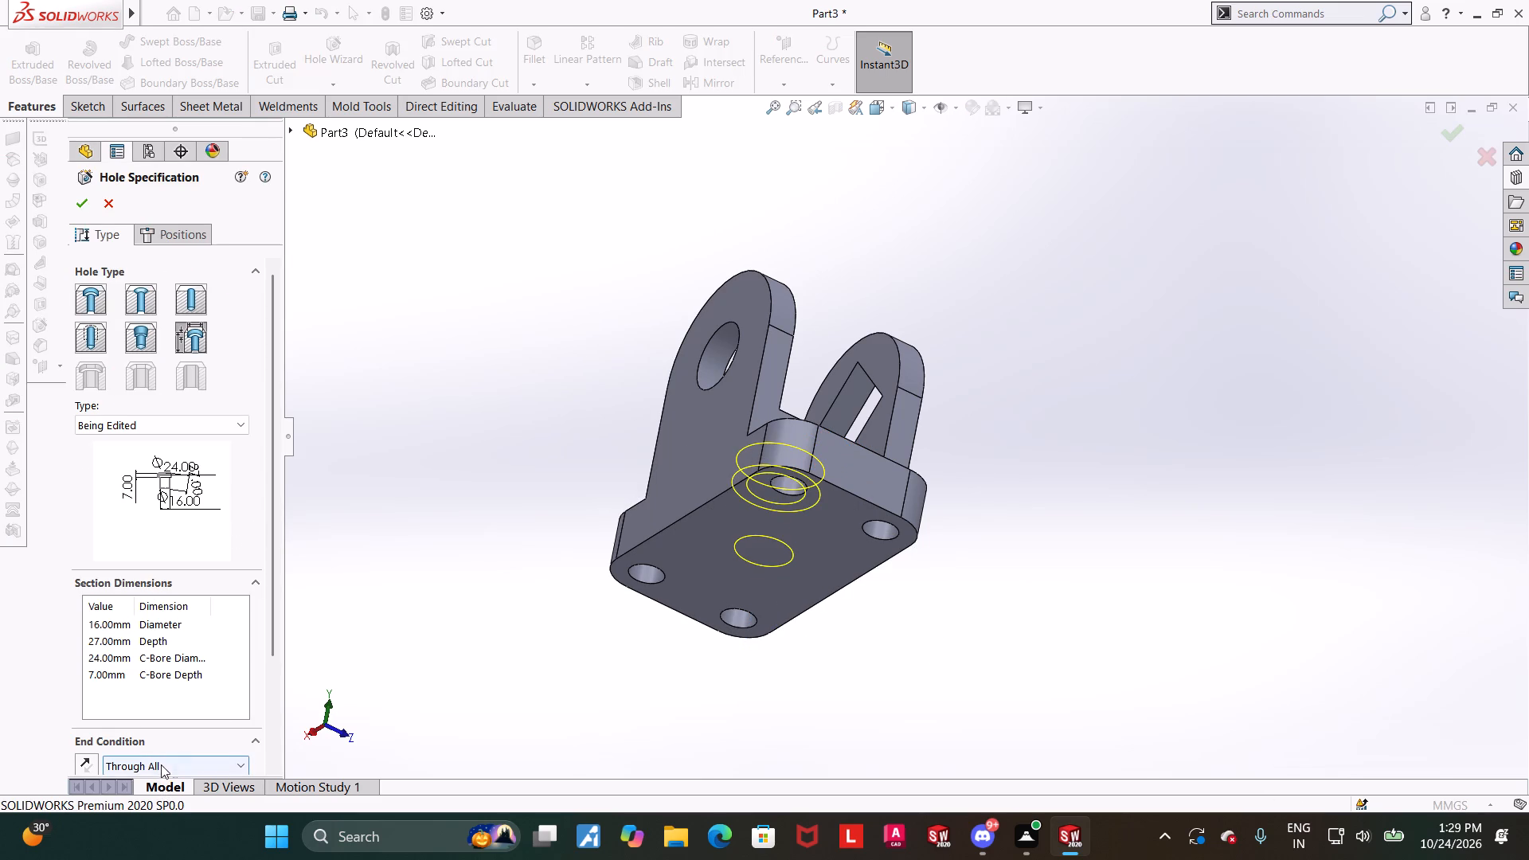
{"action": "left_click_drag", "start_coordinate": [275, 651], "coordinate": [268, 766]}
{"action": "left_click", "coordinate": [167, 620]}
{"action": "left_click", "coordinate": [156, 643]}
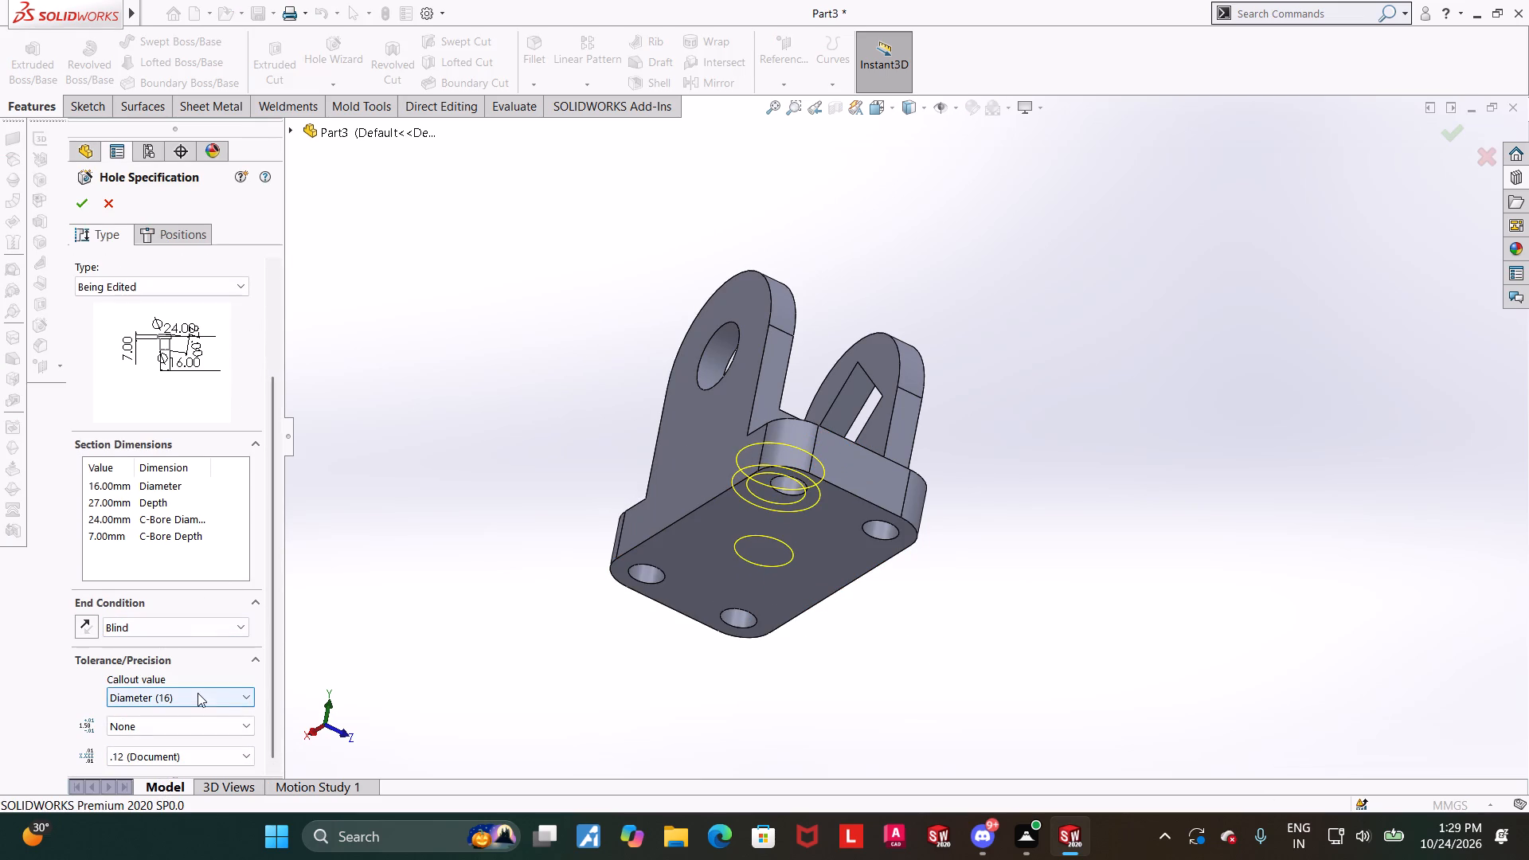
Set the counterbored hole's depth to 50 mm and check the preview from below the base.
{"action": "double_click", "coordinate": [111, 502]}
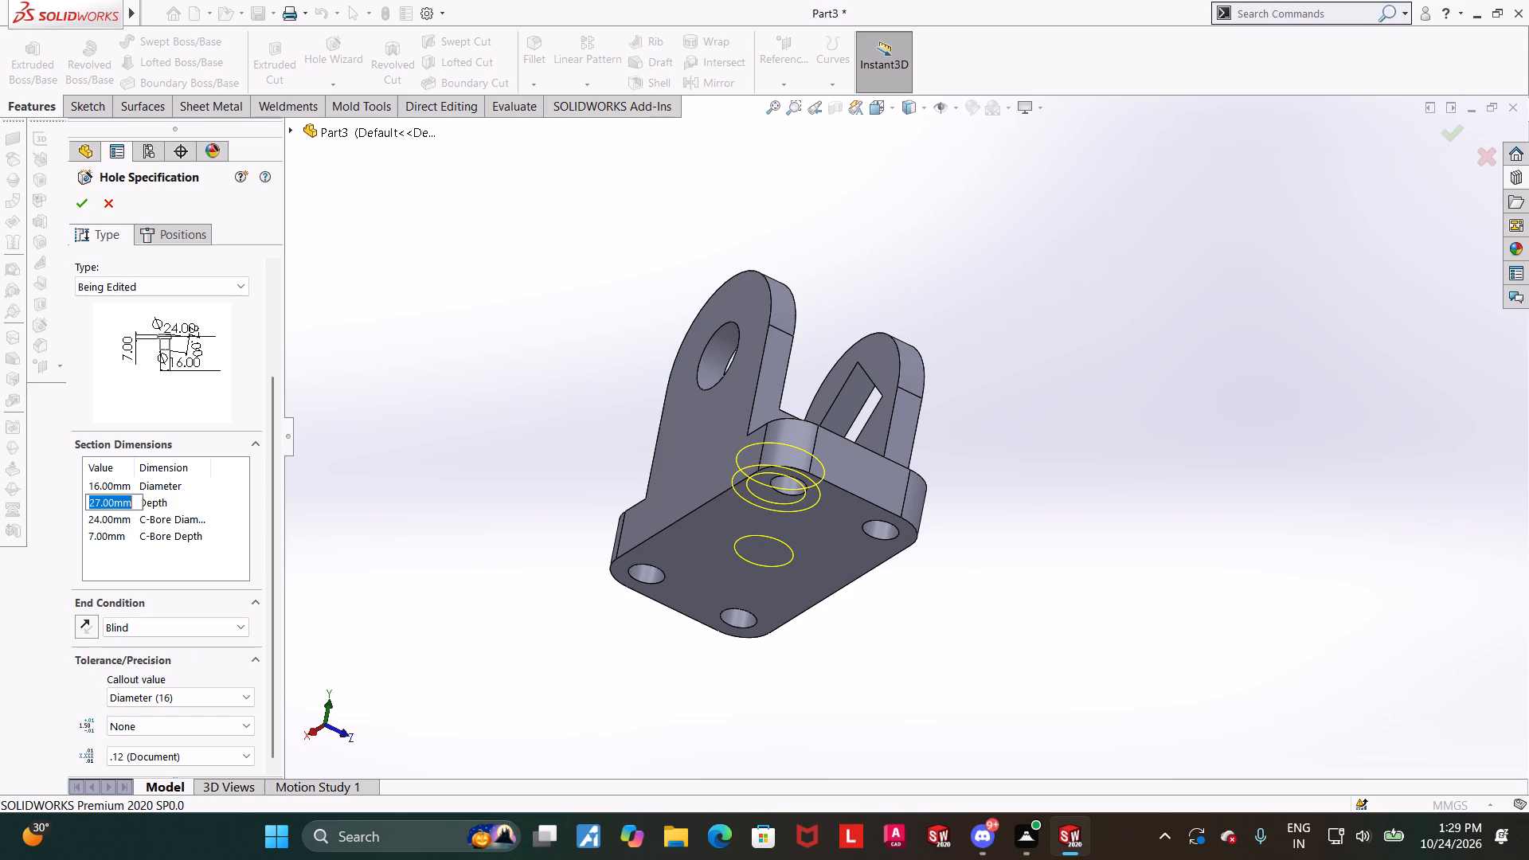
{"action": "type", "text": "50"}
{"action": "key", "text": "BackSpace"}
{"action": "key", "text": "Return"}
{"action": "type", "text": "50"}
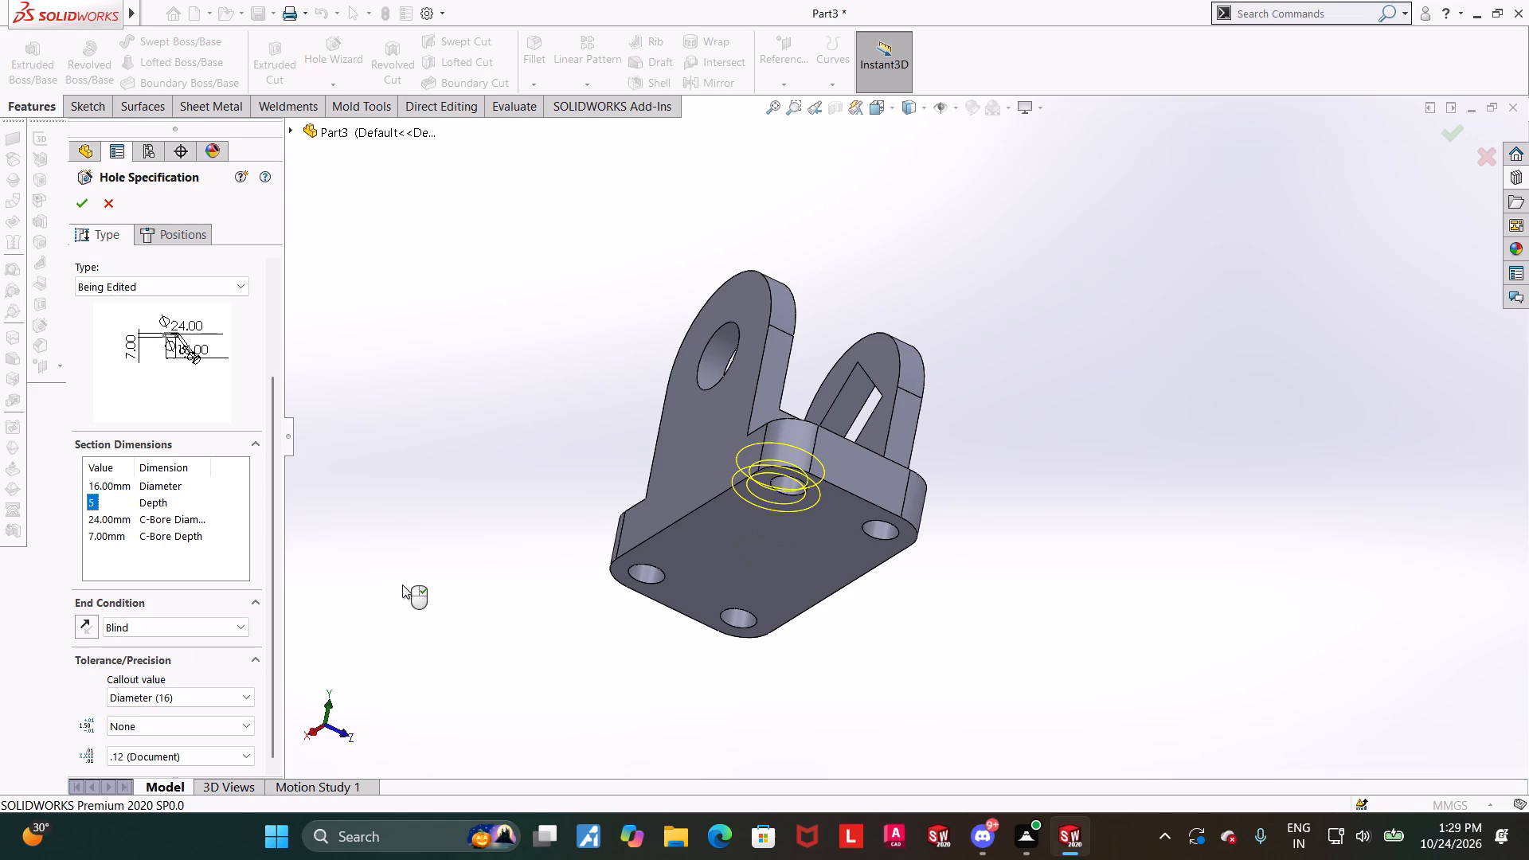
{"action": "left_click", "coordinate": [390, 558]}
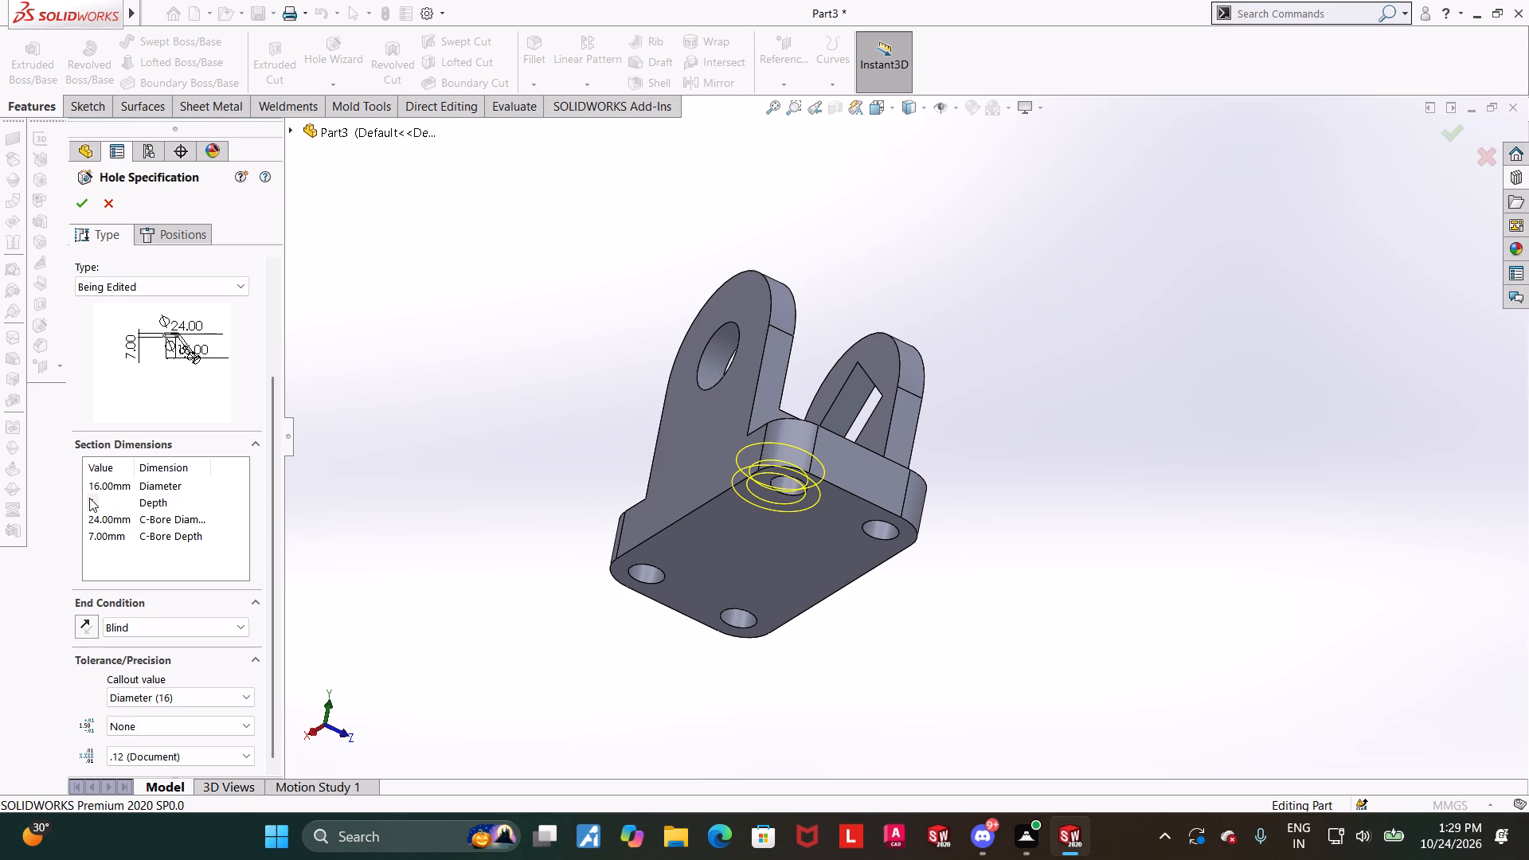
{"action": "double_click", "coordinate": [89, 498]}
{"action": "type", "text": "50"}
{"action": "key", "text": "Return"}
{"action": "scroll", "coordinate": [534, 574], "scroll_direction": "up", "scroll_amount": 1}
{"action": "middle_click_drag", "start_coordinate": [947, 506], "coordinate": [933, 568]}
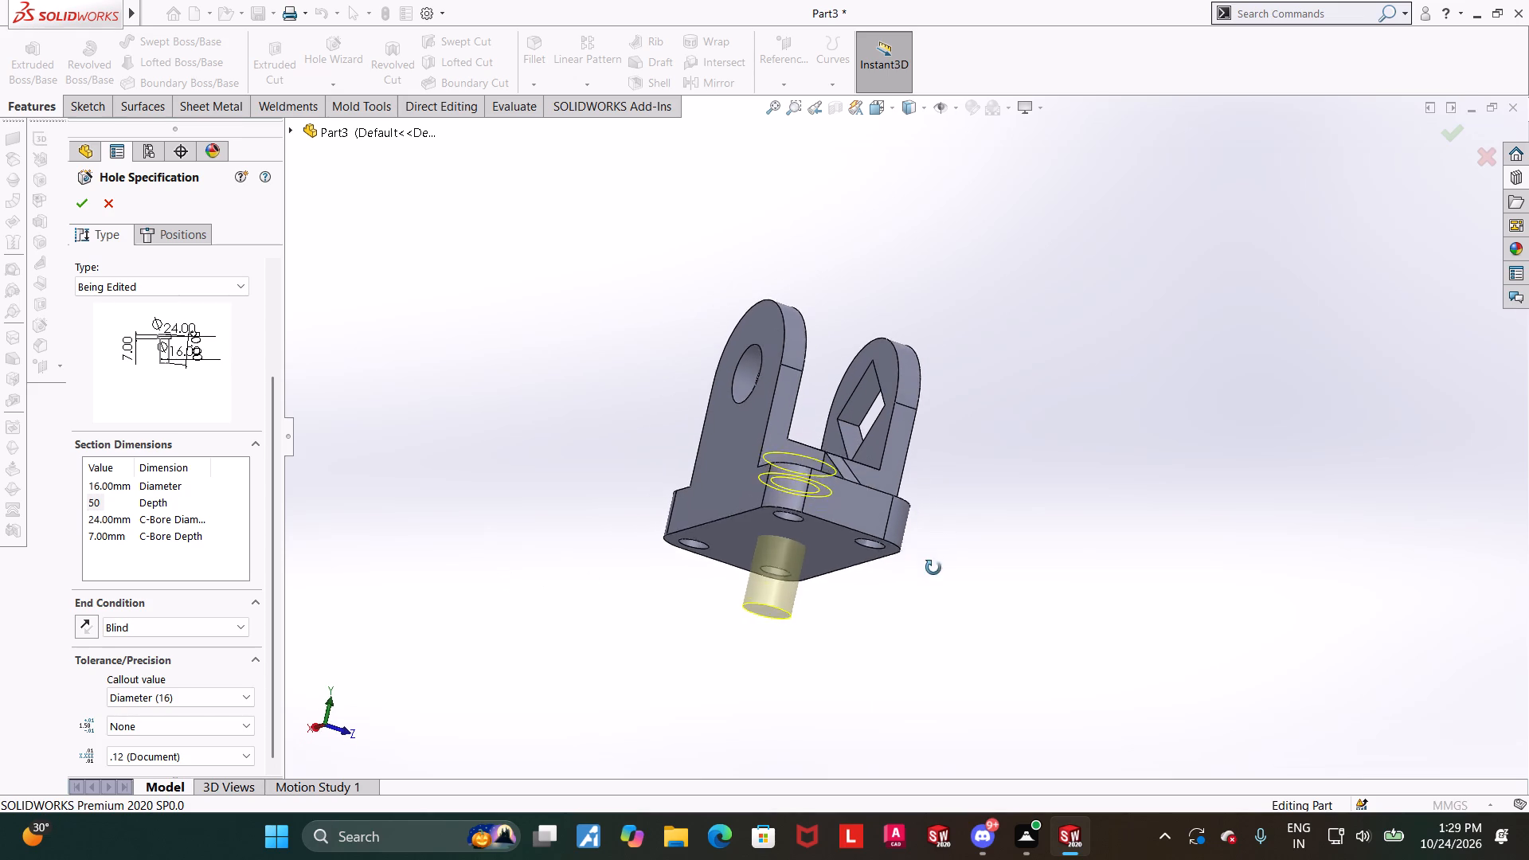
Check the counterbored hole's preview from the side and finish editing the hole.
{"action": "middle_click_drag", "start_coordinate": [933, 568], "coordinate": [931, 616]}
{"action": "scroll", "coordinate": [905, 465], "scroll_direction": "down", "scroll_amount": 2}
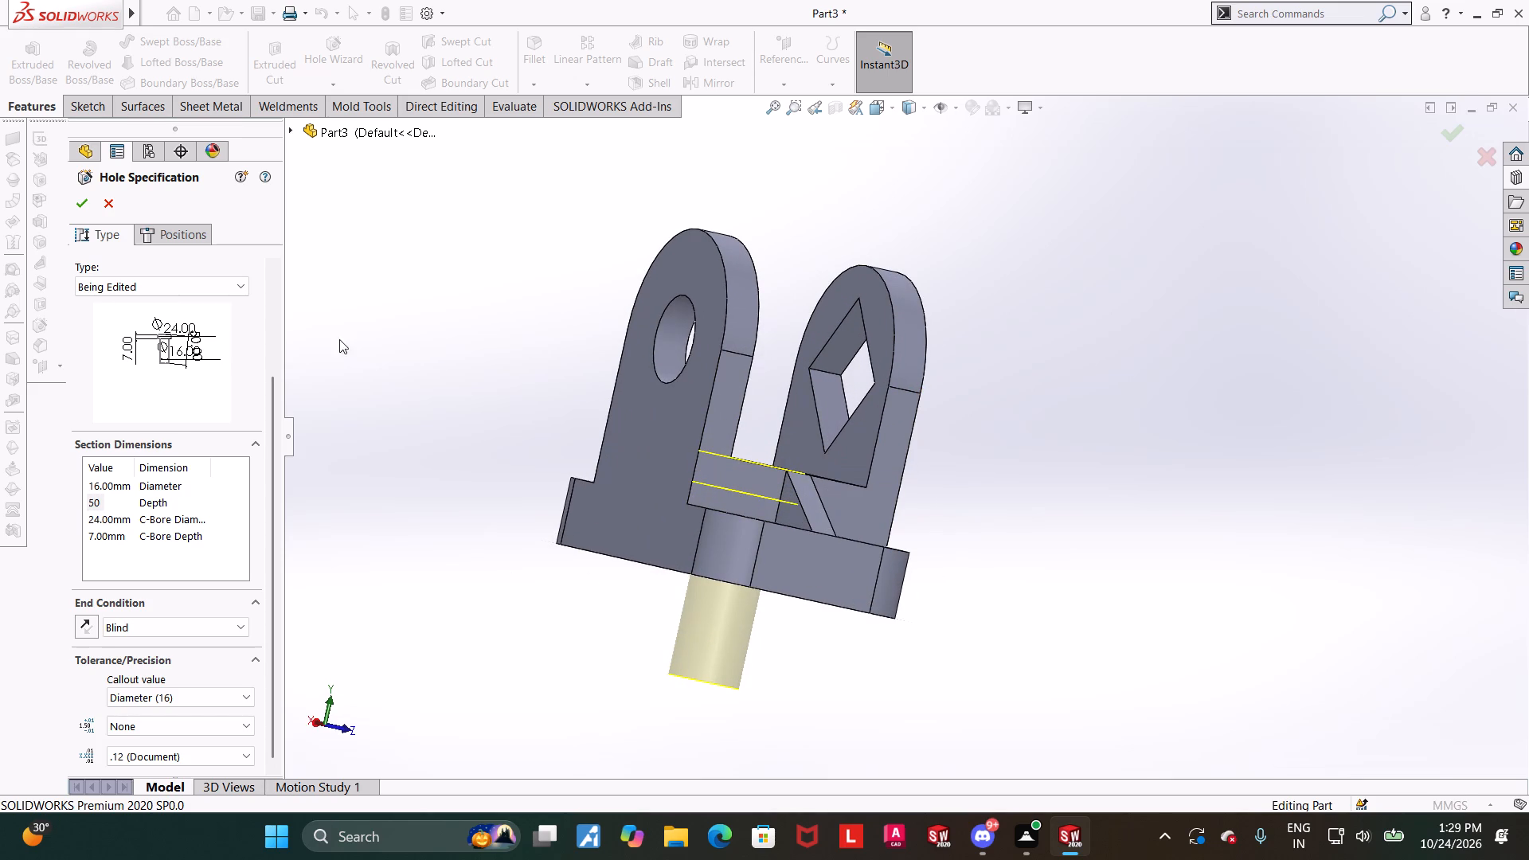
{"action": "left_click", "coordinate": [76, 202]}
{"action": "left_click", "coordinate": [1015, 537]}
Inspect the finished bracket from isometric, front and other angles, including the counterbored hole, lugs and ribs.
{"action": "middle_click_drag", "start_coordinate": [1026, 468], "coordinate": [1023, 564]}
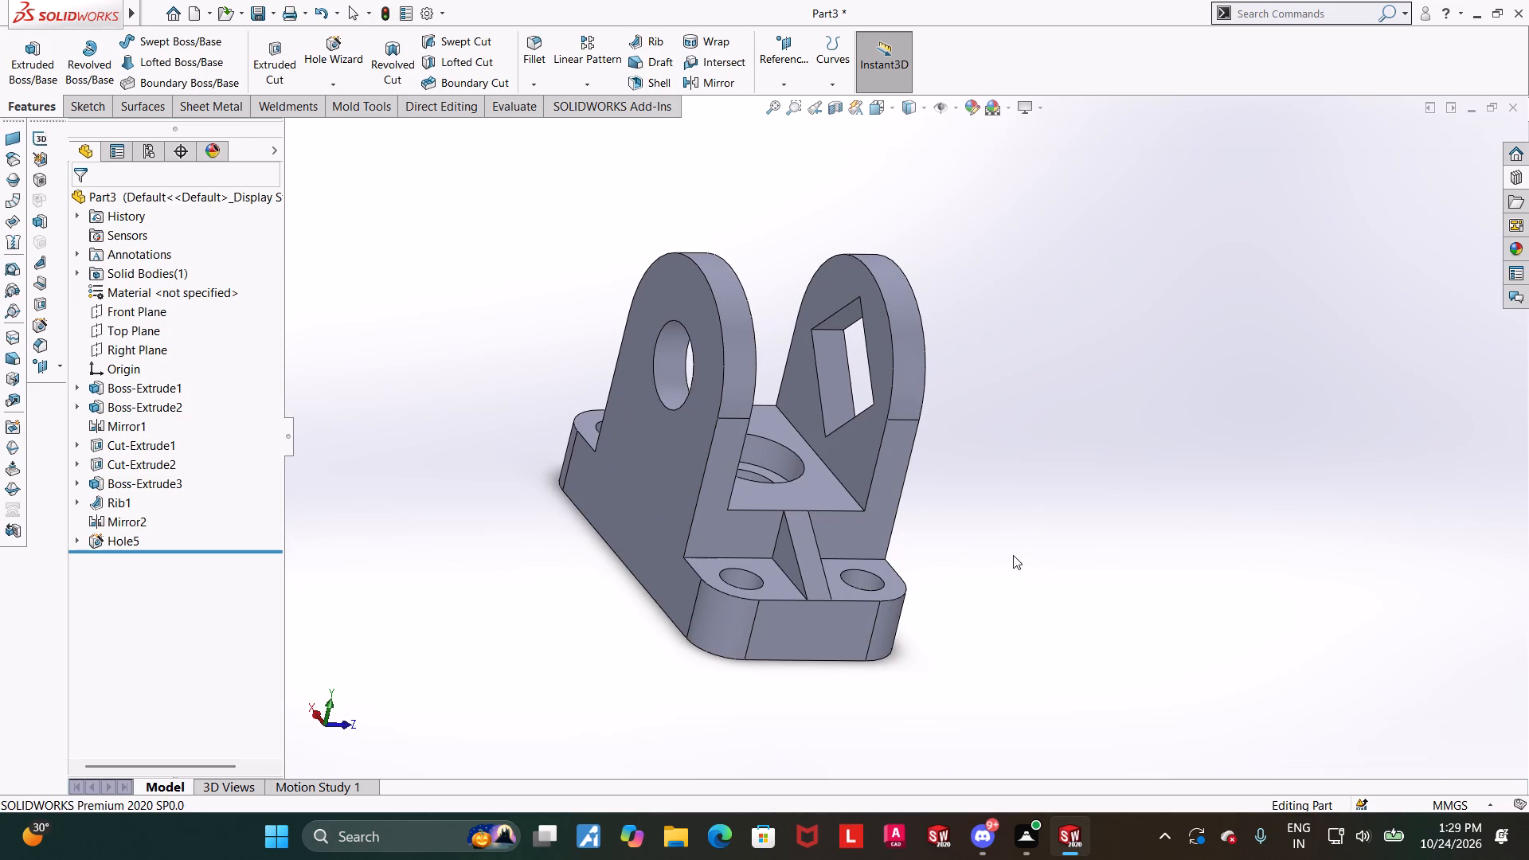
{"action": "key", "text": "ctrl+7"}
{"action": "scroll", "coordinate": [1127, 607], "scroll_direction": "up", "scroll_amount": 2}
{"action": "scroll", "coordinate": [1106, 450], "scroll_direction": "down", "scroll_amount": 2}
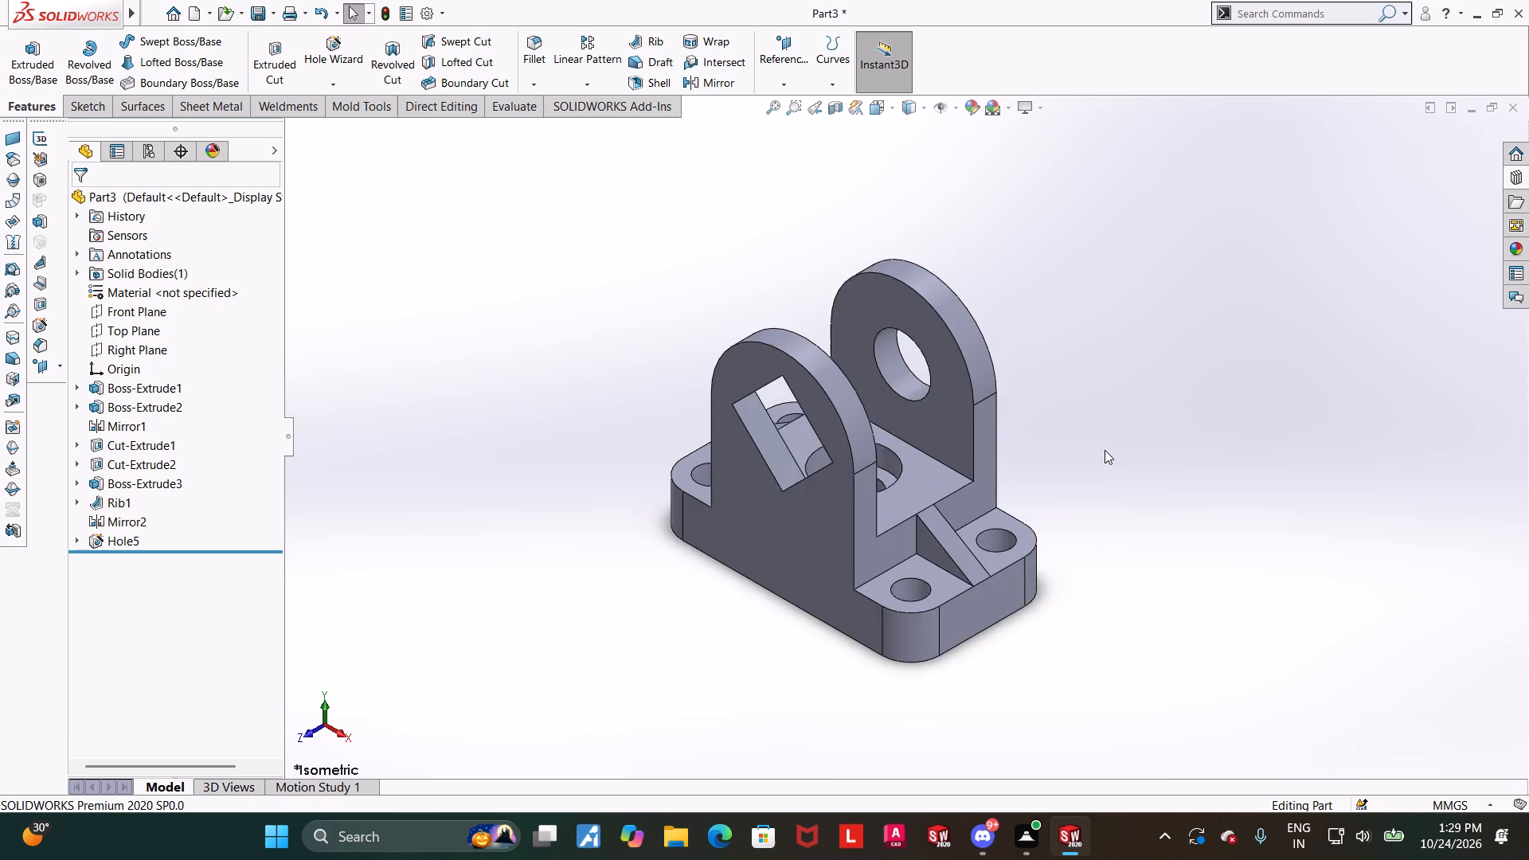
{"action": "middle_click_drag", "start_coordinate": [1081, 459], "coordinate": [1046, 569]}
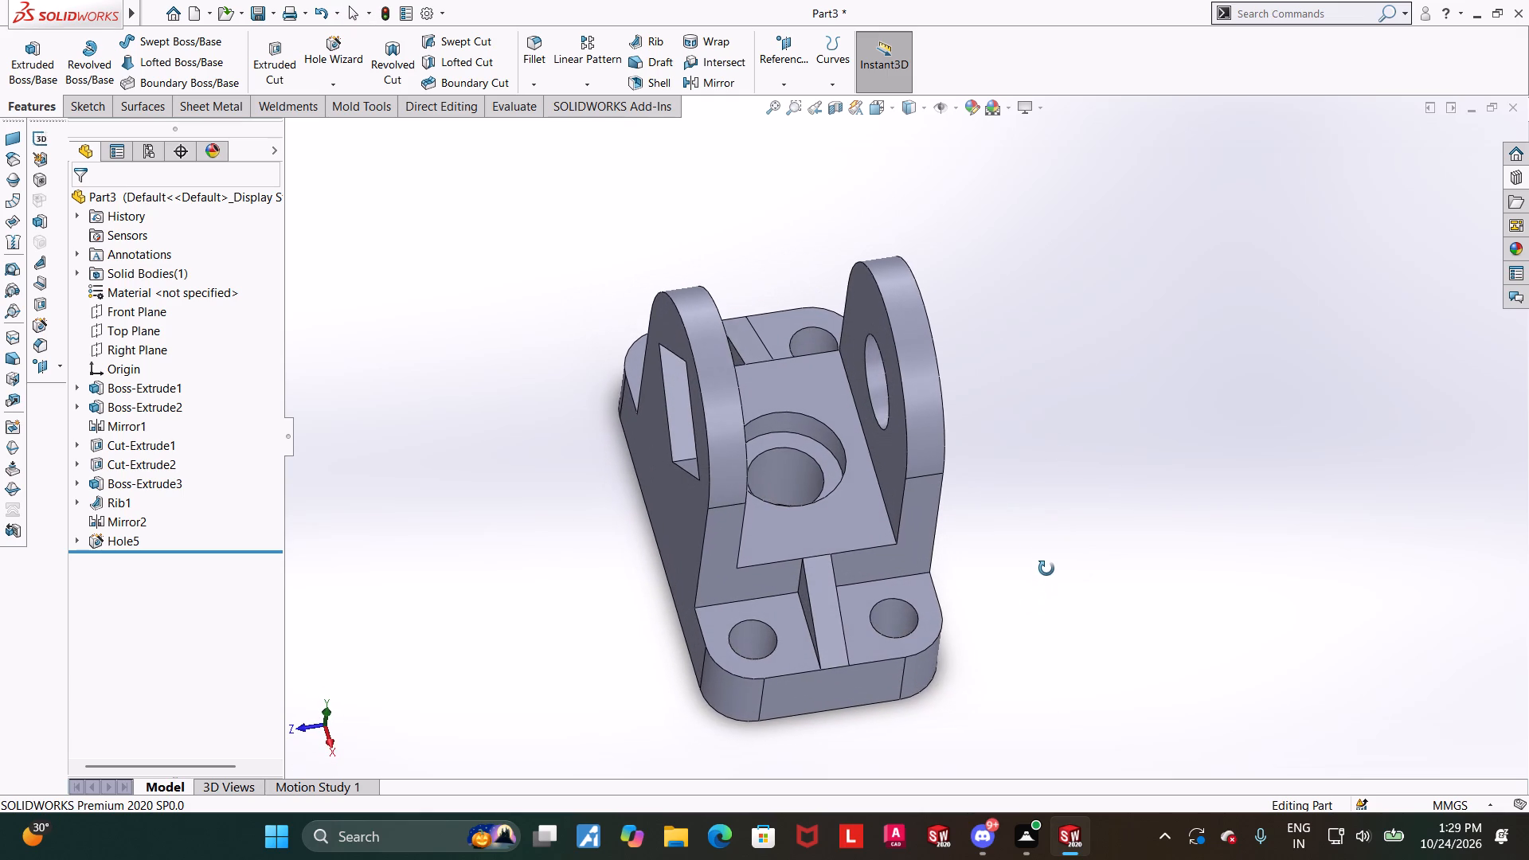
{"action": "middle_click_drag", "start_coordinate": [1046, 569], "coordinate": [1181, 449]}
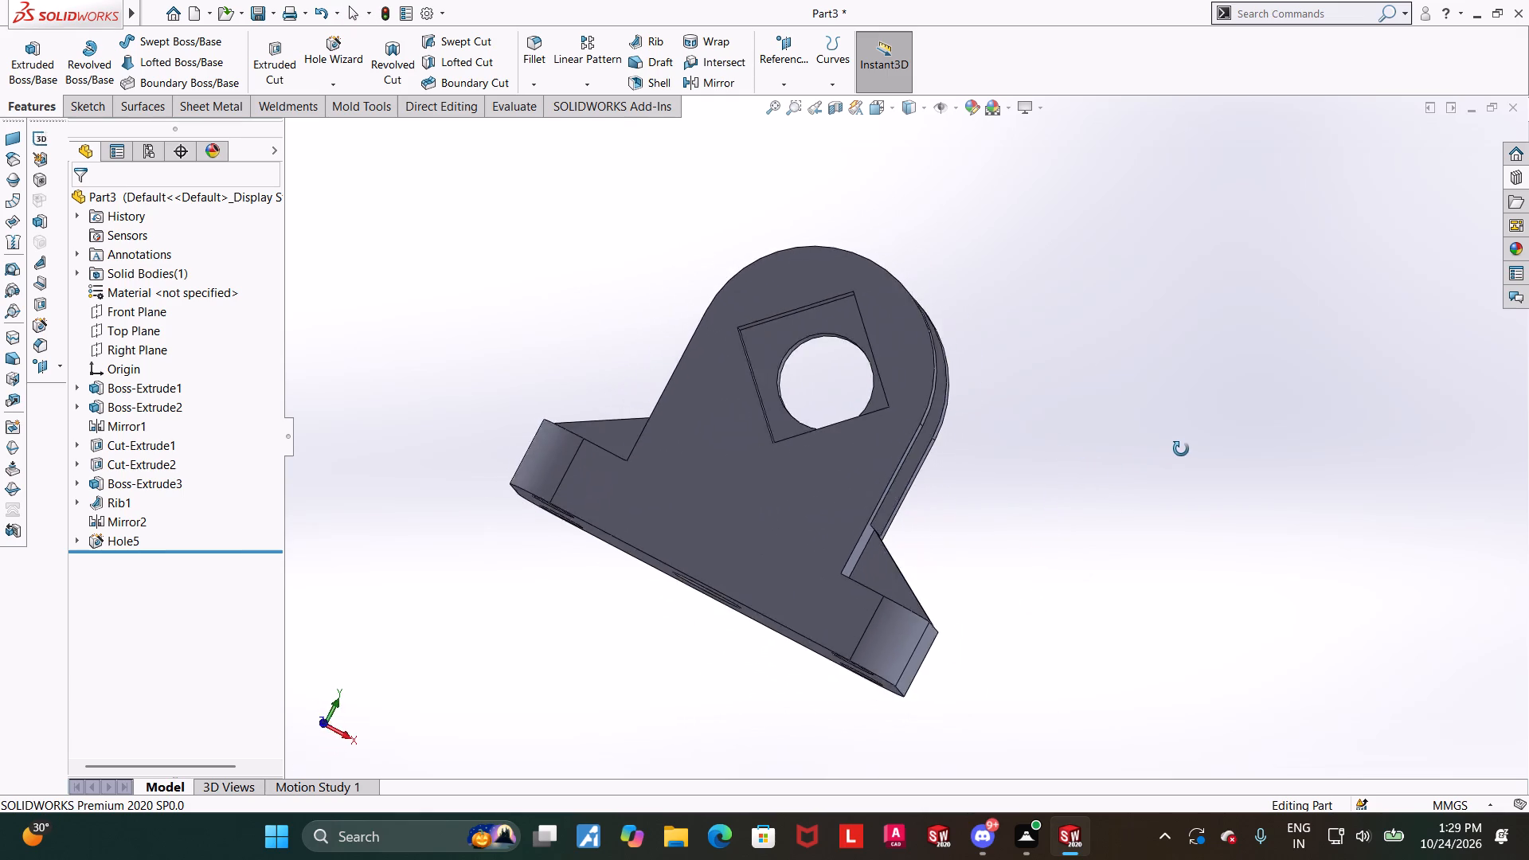
{"action": "middle_click_drag", "start_coordinate": [1181, 449], "coordinate": [914, 547]}
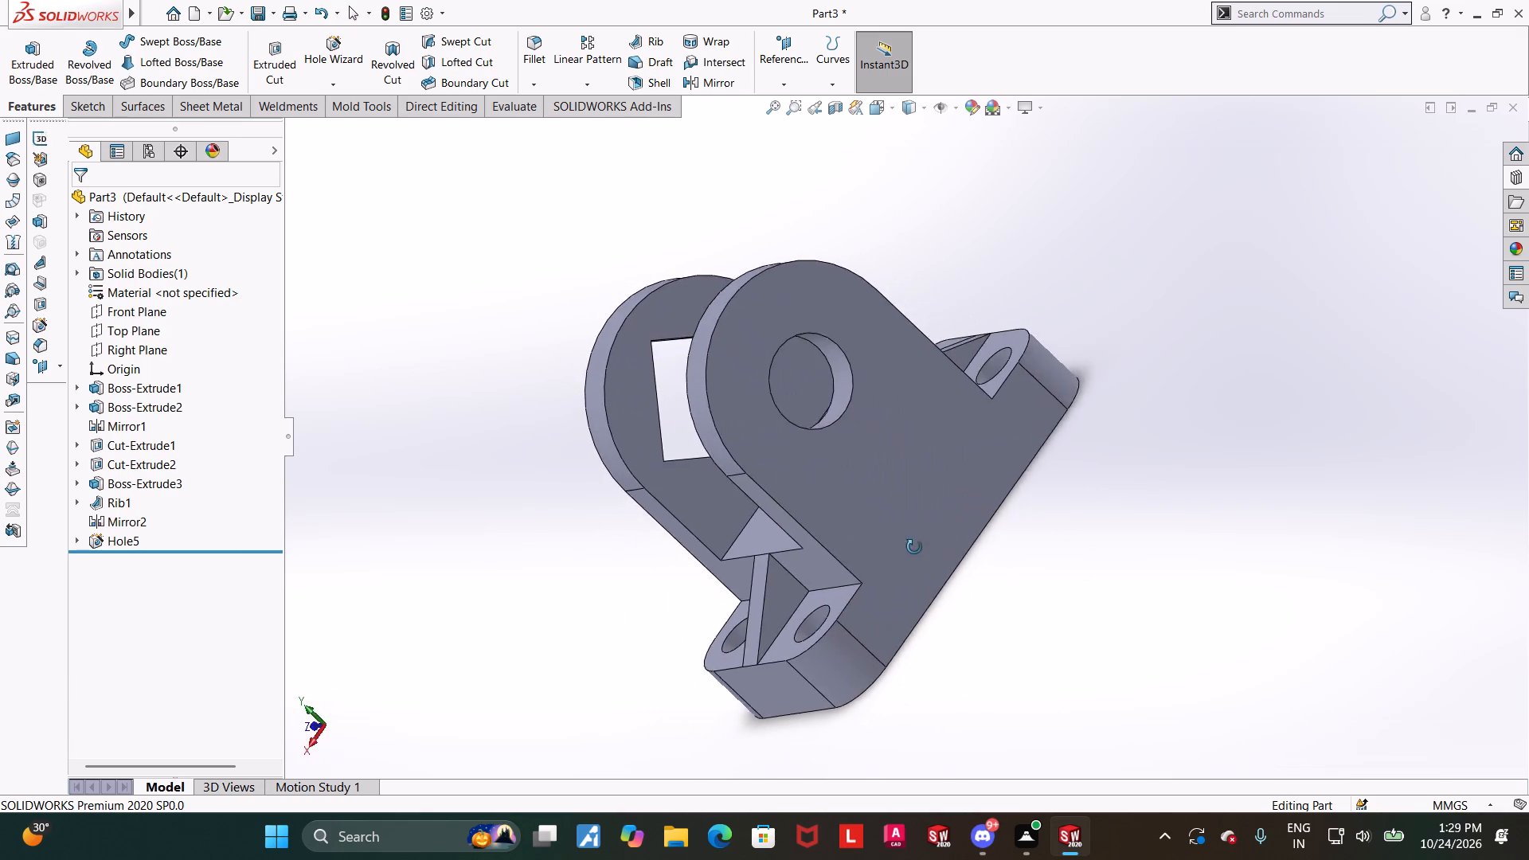
{"action": "middle_click_drag", "start_coordinate": [914, 547], "coordinate": [1132, 534]}
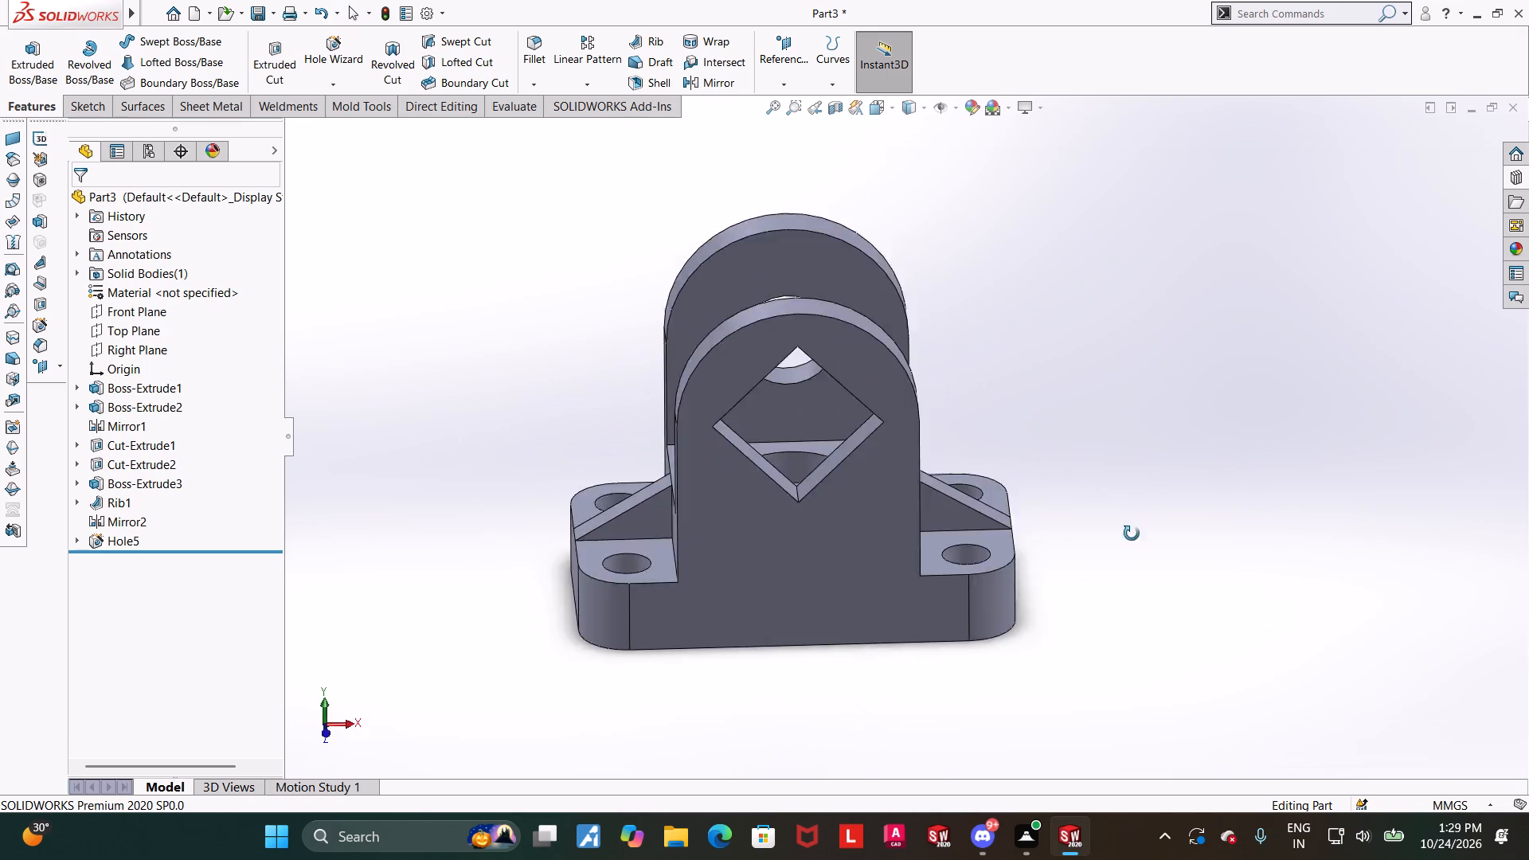
{"action": "middle_click_drag", "start_coordinate": [1132, 534], "coordinate": [1111, 486]}
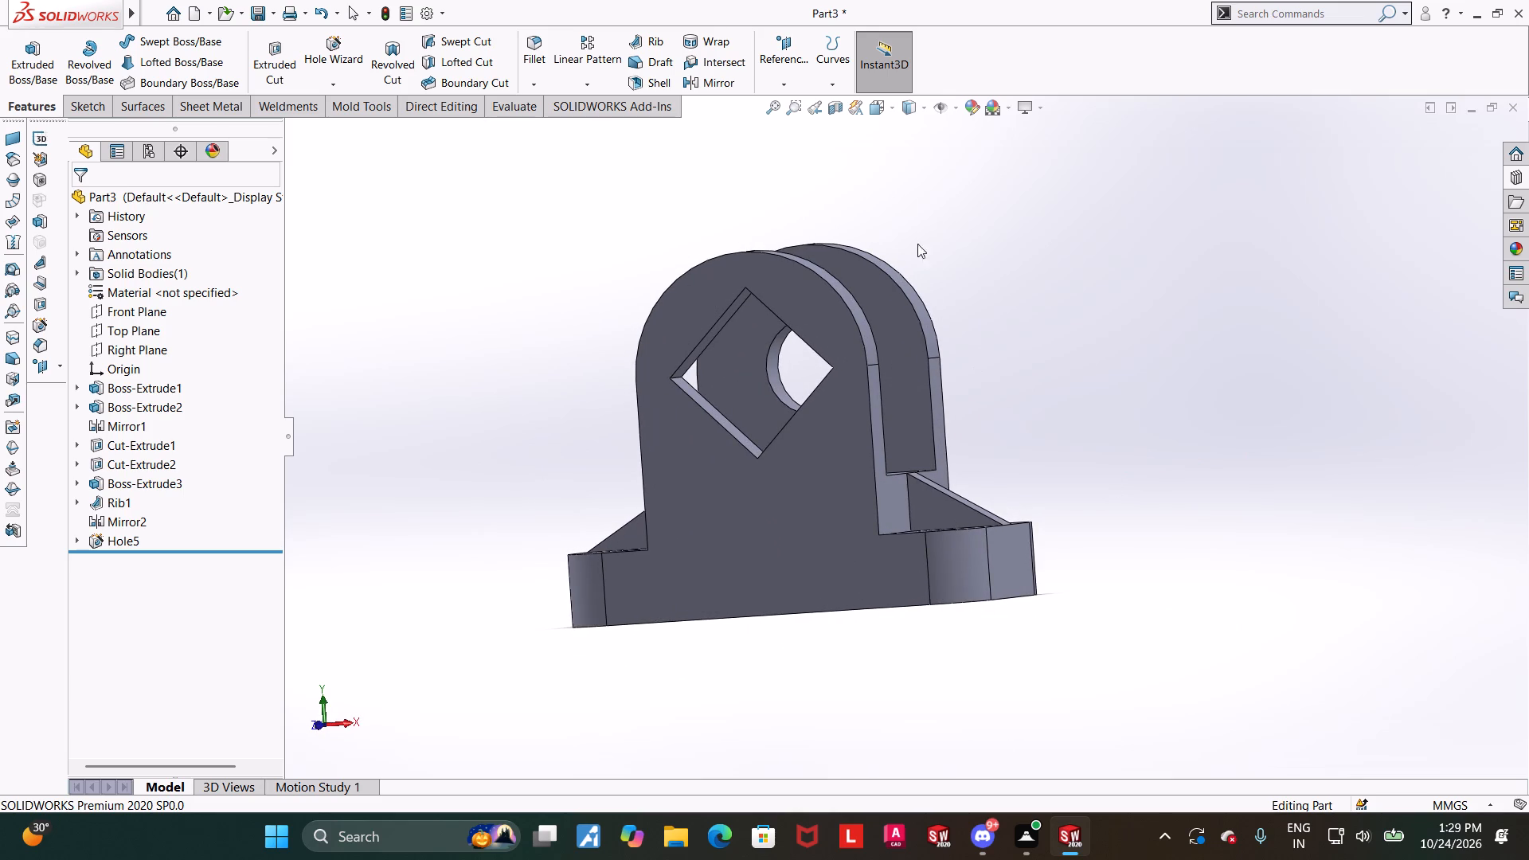
{"action": "left_click", "coordinate": [866, 115]}
{"action": "left_click", "coordinate": [620, 577]}
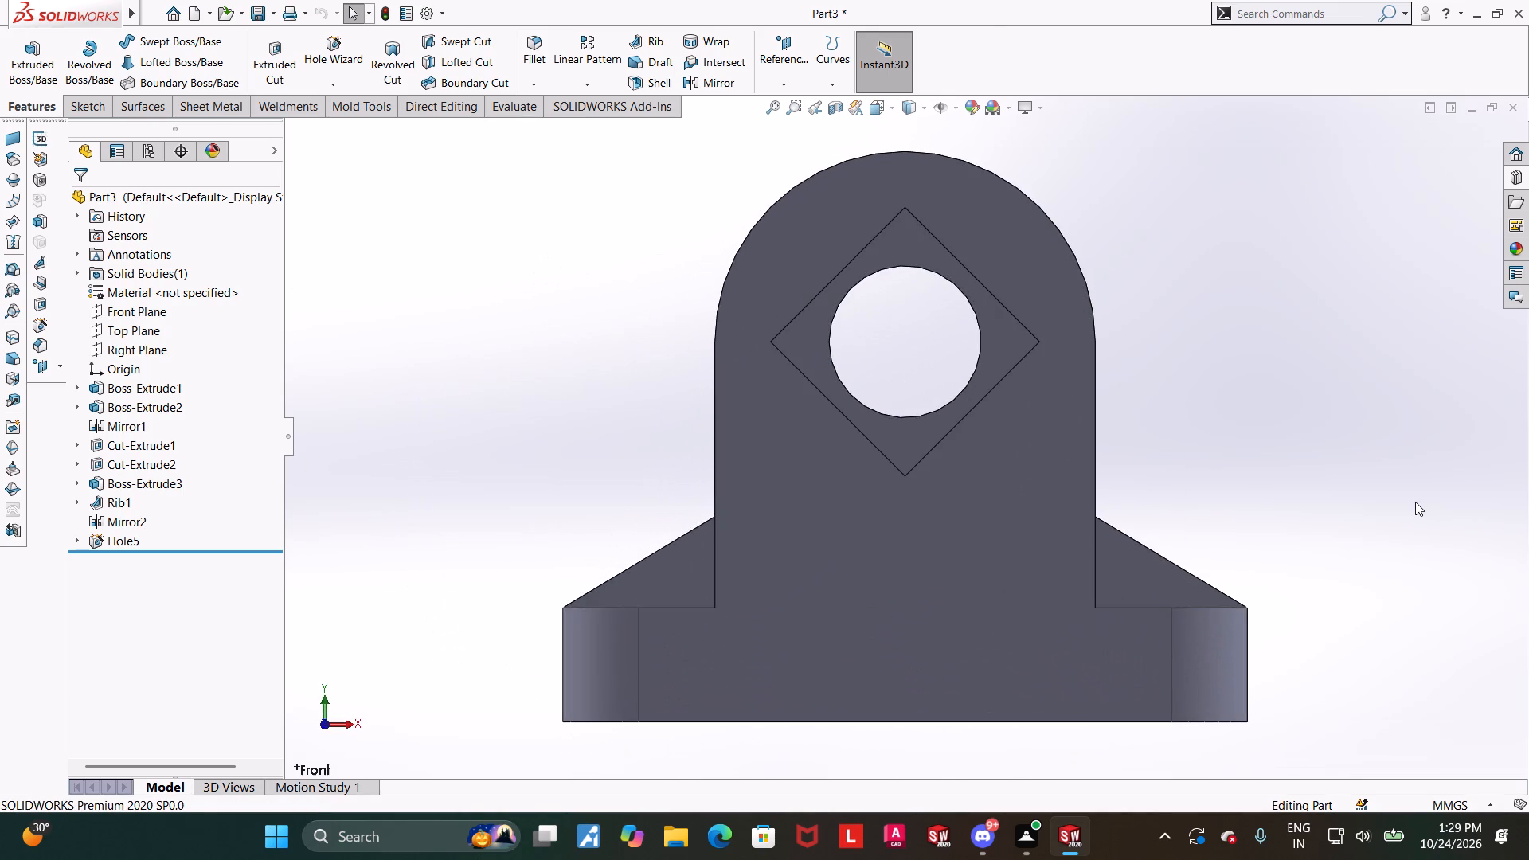
{"action": "scroll", "coordinate": [1378, 505], "scroll_direction": "up", "scroll_amount": 1}
{"action": "scroll", "coordinate": [1322, 498], "scroll_direction": "down", "scroll_amount": 2}
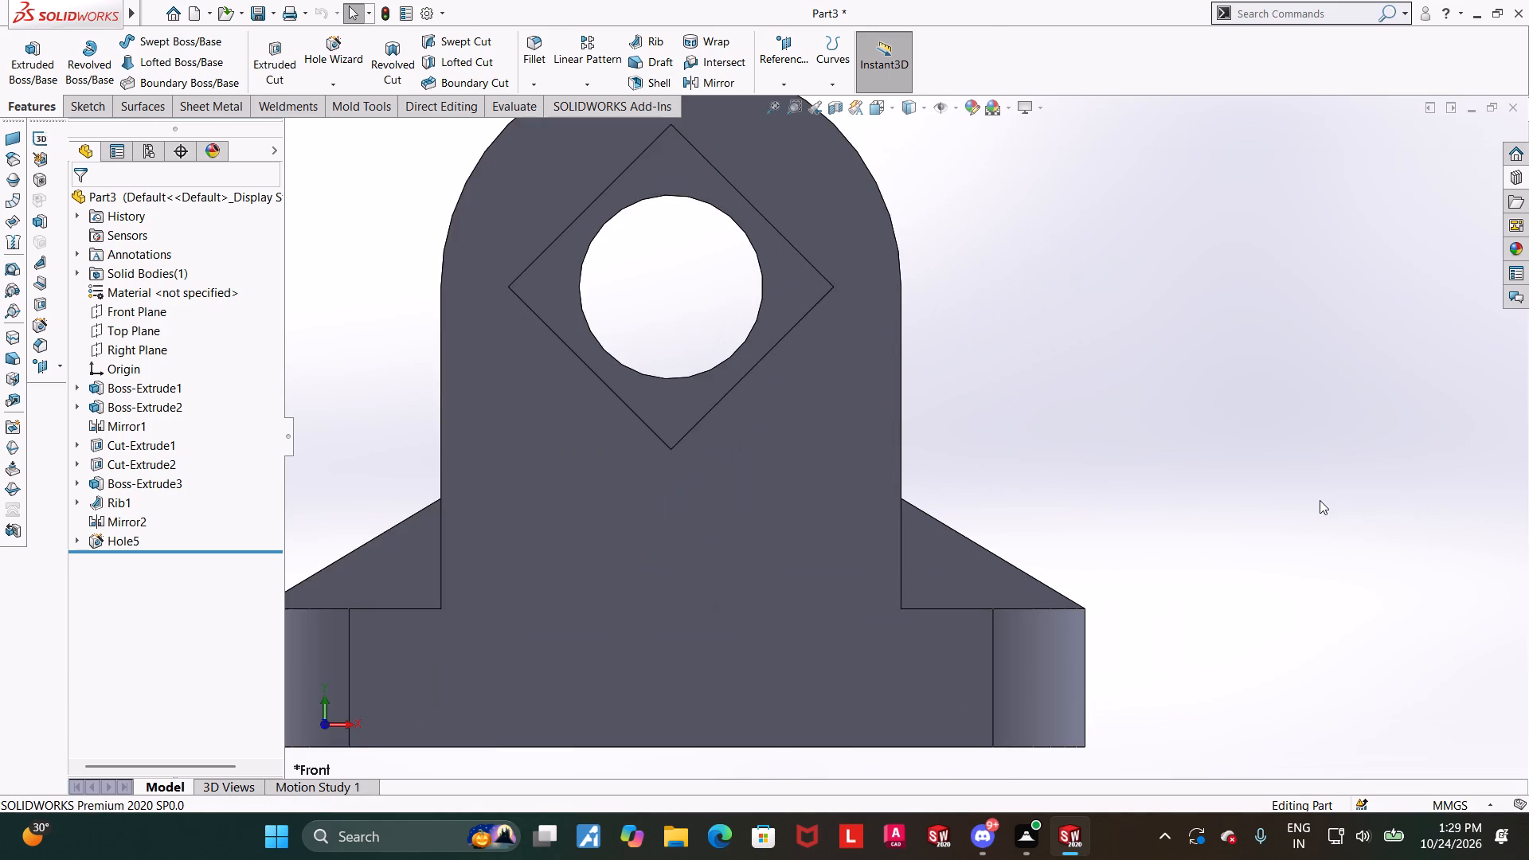
{"action": "scroll", "coordinate": [1318, 500], "scroll_direction": "up", "scroll_amount": 2}
{"action": "middle_click_drag", "start_coordinate": [1277, 478], "coordinate": [1193, 537]}
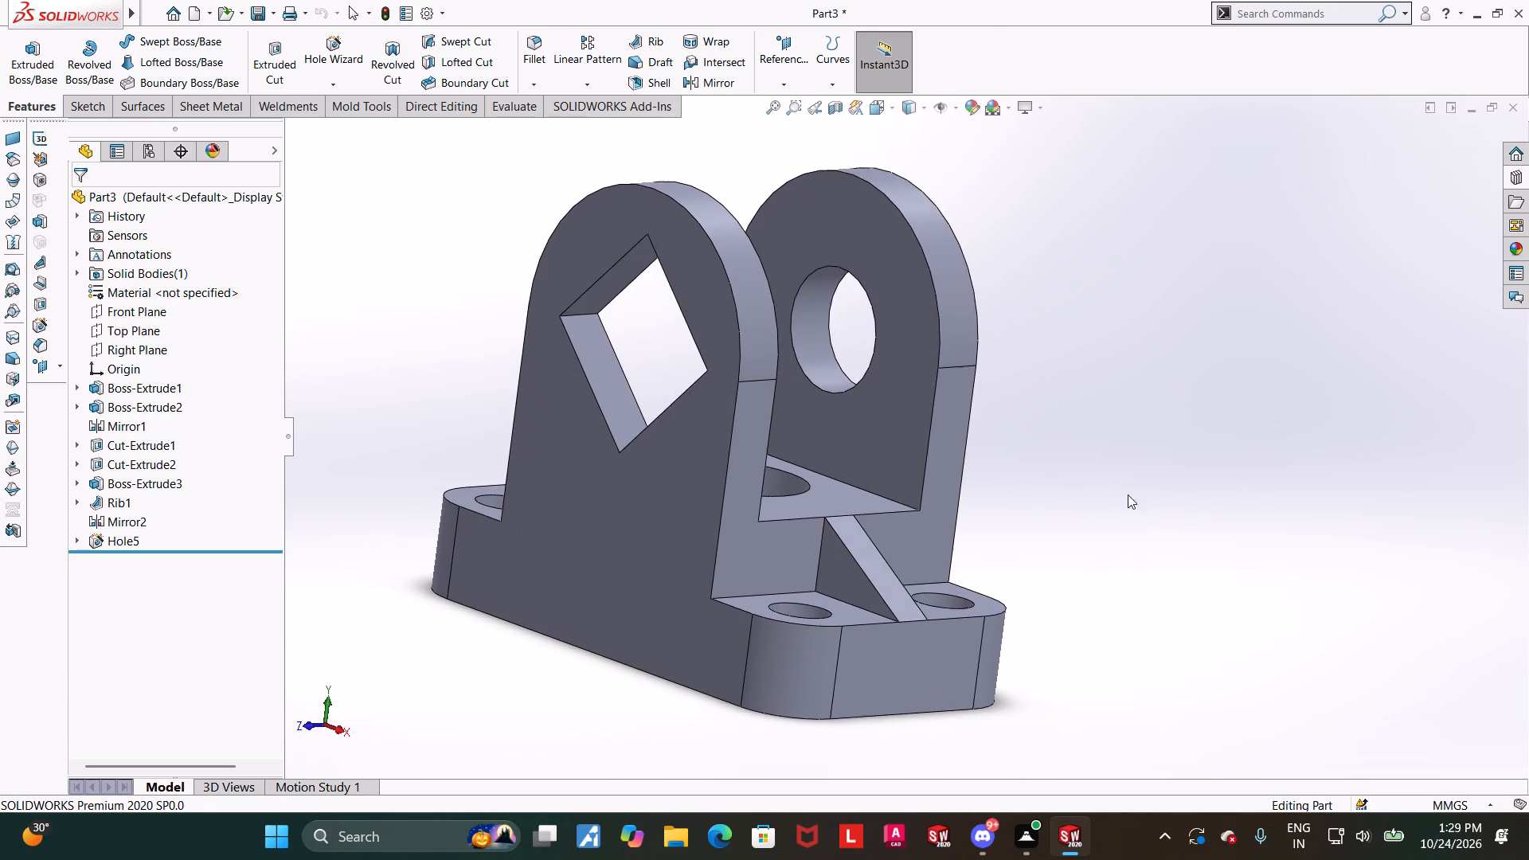
{"action": "scroll", "coordinate": [951, 330], "scroll_direction": "up", "scroll_amount": 2}
{"action": "scroll", "coordinate": [971, 308], "scroll_direction": "down", "scroll_amount": 3}
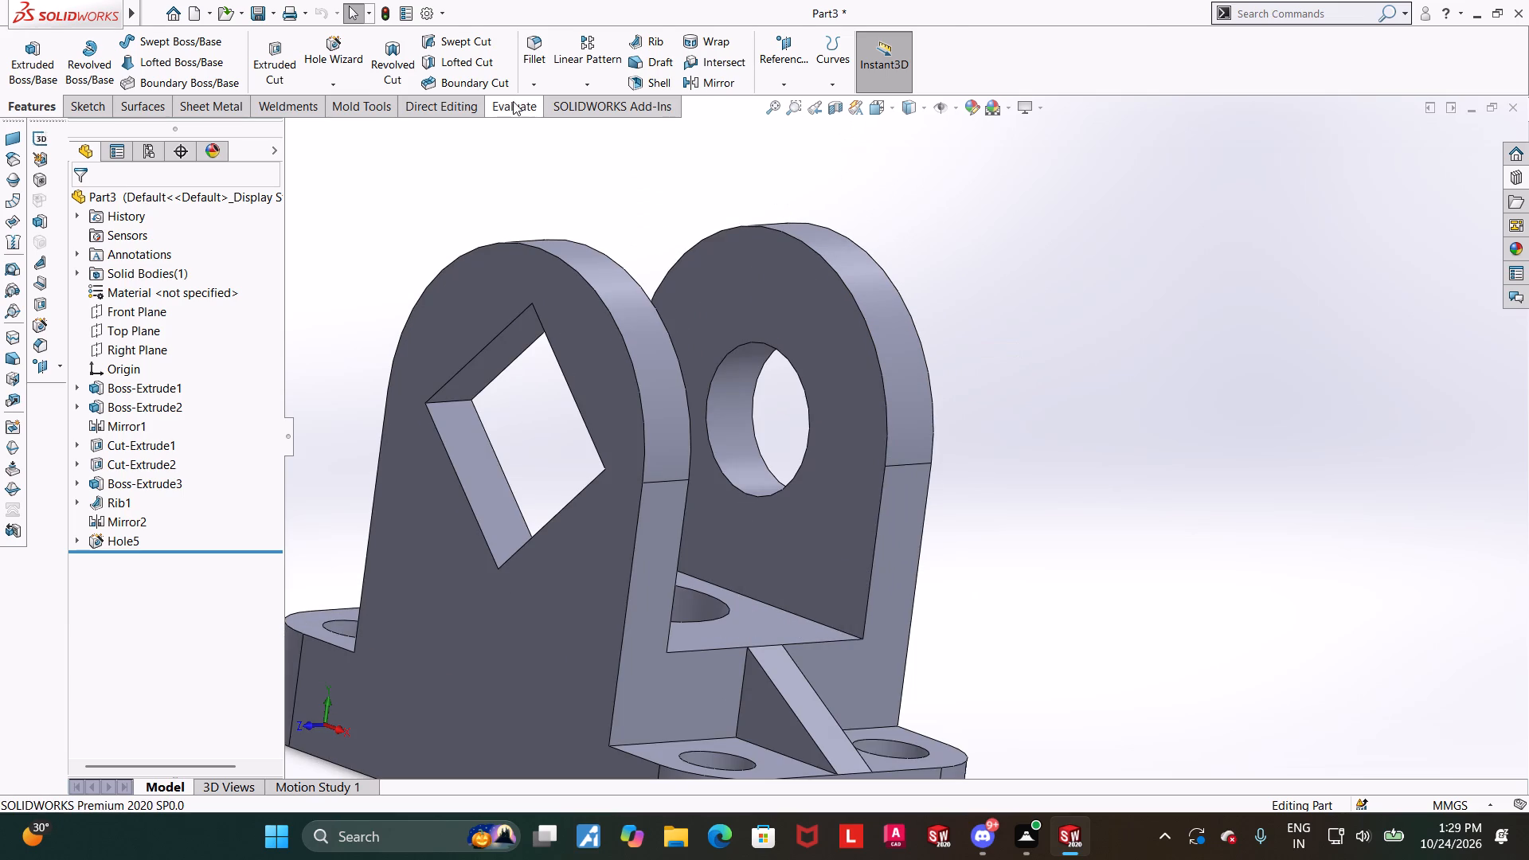
Measure the curved outer face of the lug with the diamond-shaped cutout.
{"action": "left_click", "coordinate": [517, 101]}
{"action": "left_click", "coordinate": [160, 61]}
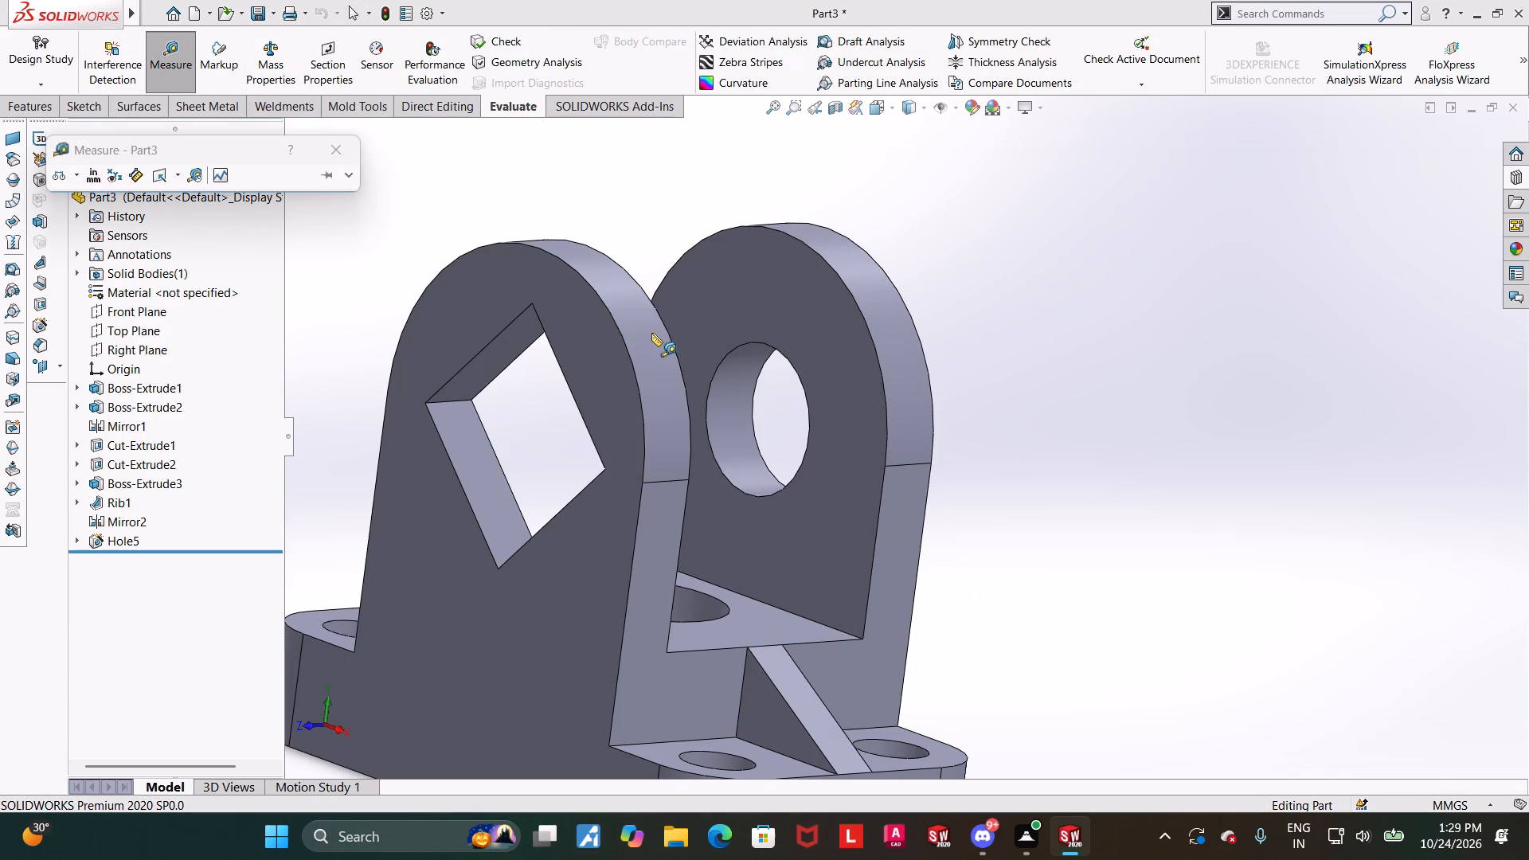
{"action": "left_click", "coordinate": [651, 333]}
{"action": "key", "text": "Escape"}
Show the bracket in isometric view and apply a white colour appearance to the whole part.
{"action": "scroll", "coordinate": [1136, 465], "scroll_direction": "up", "scroll_amount": 2}
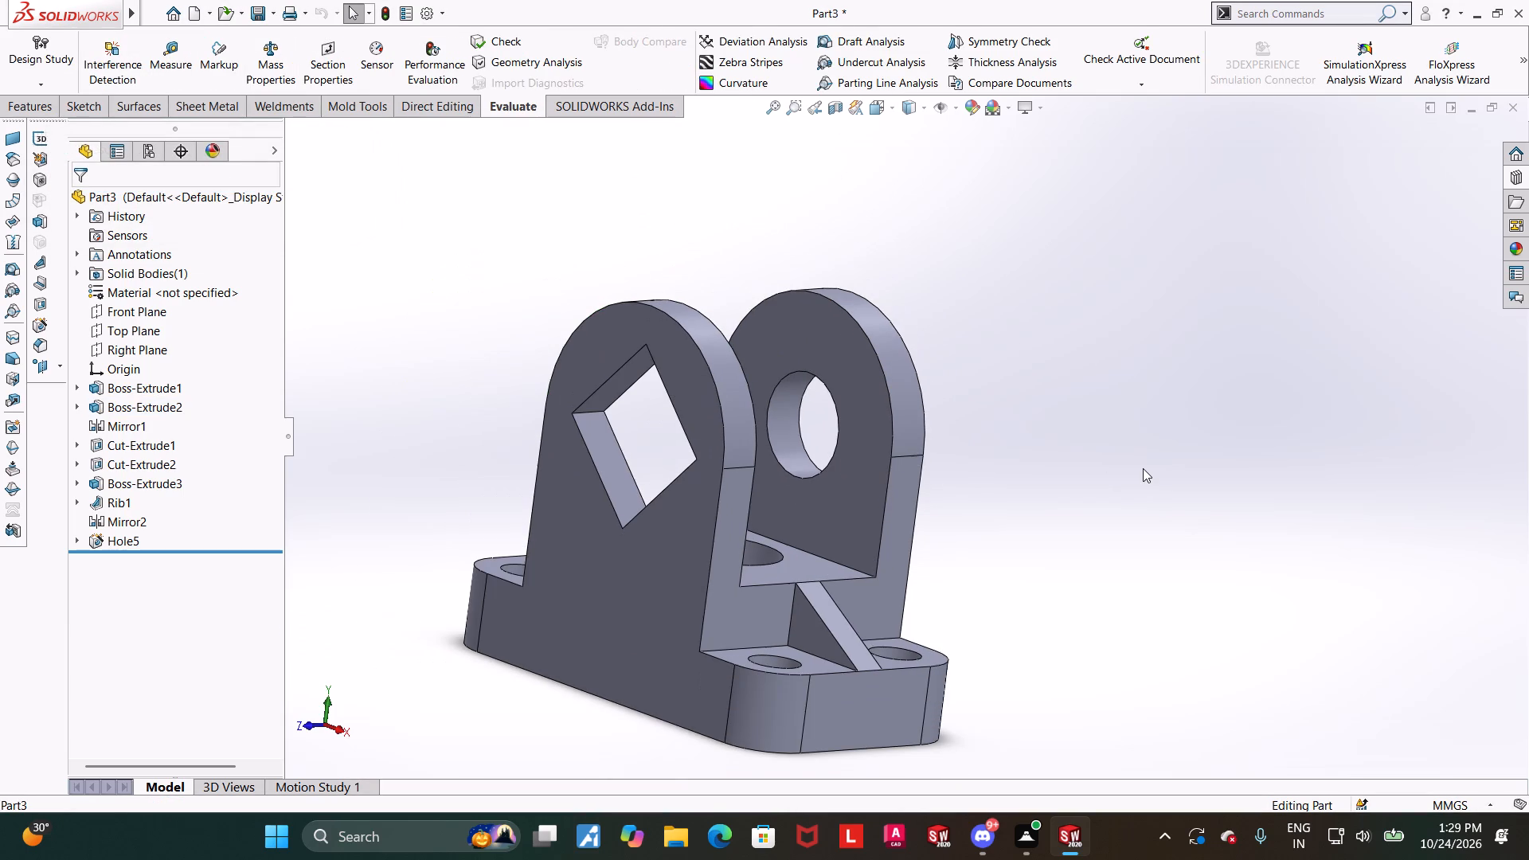
{"action": "key", "text": "ctrl+7"}
{"action": "left_click", "coordinate": [1226, 498]}
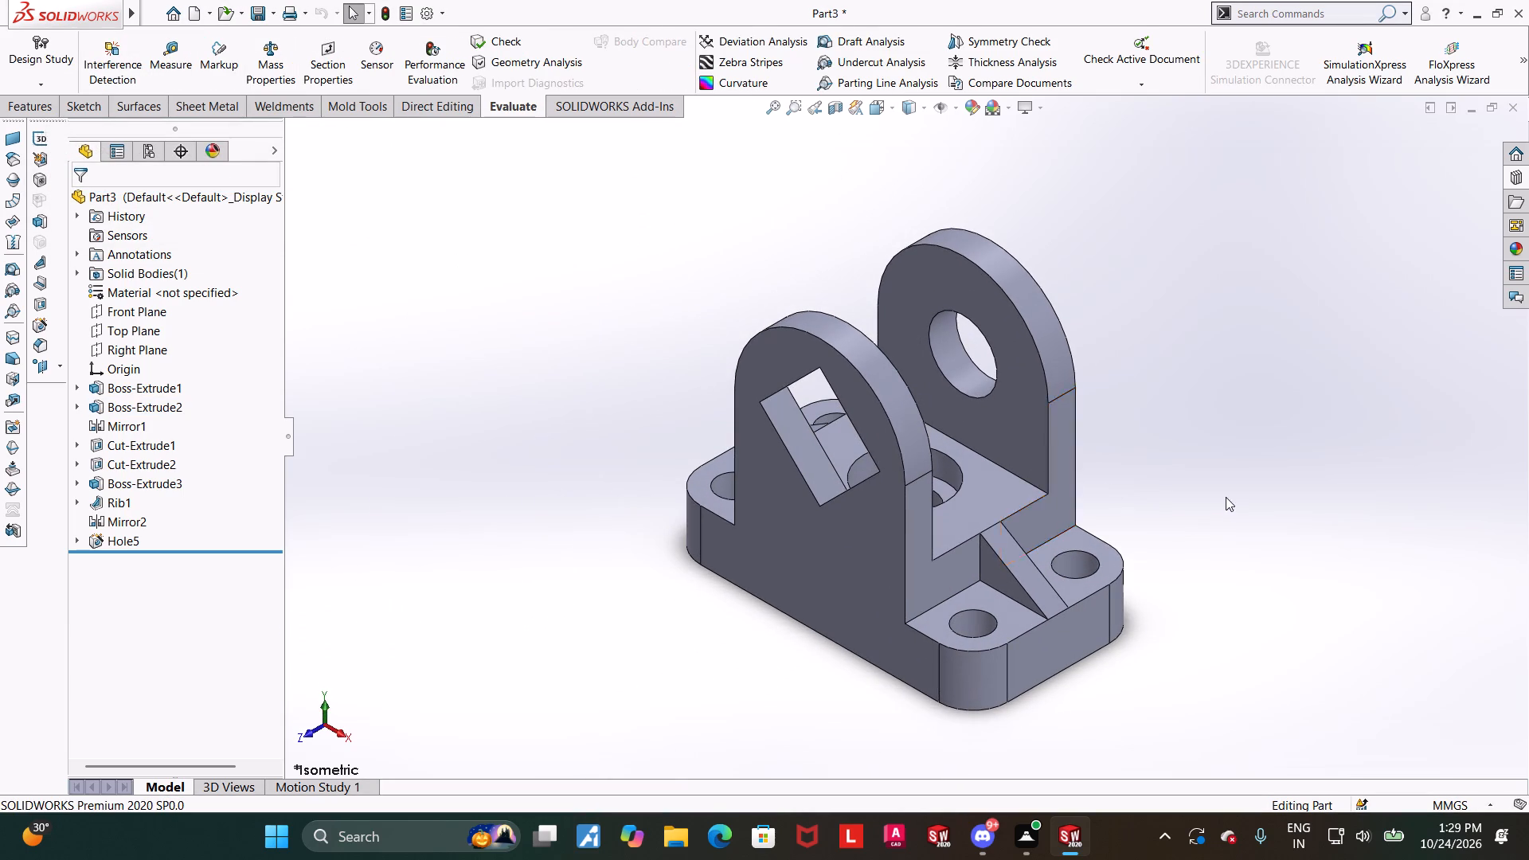
{"action": "right_click", "coordinate": [242, 189]}
{"action": "left_click", "coordinate": [277, 167]}
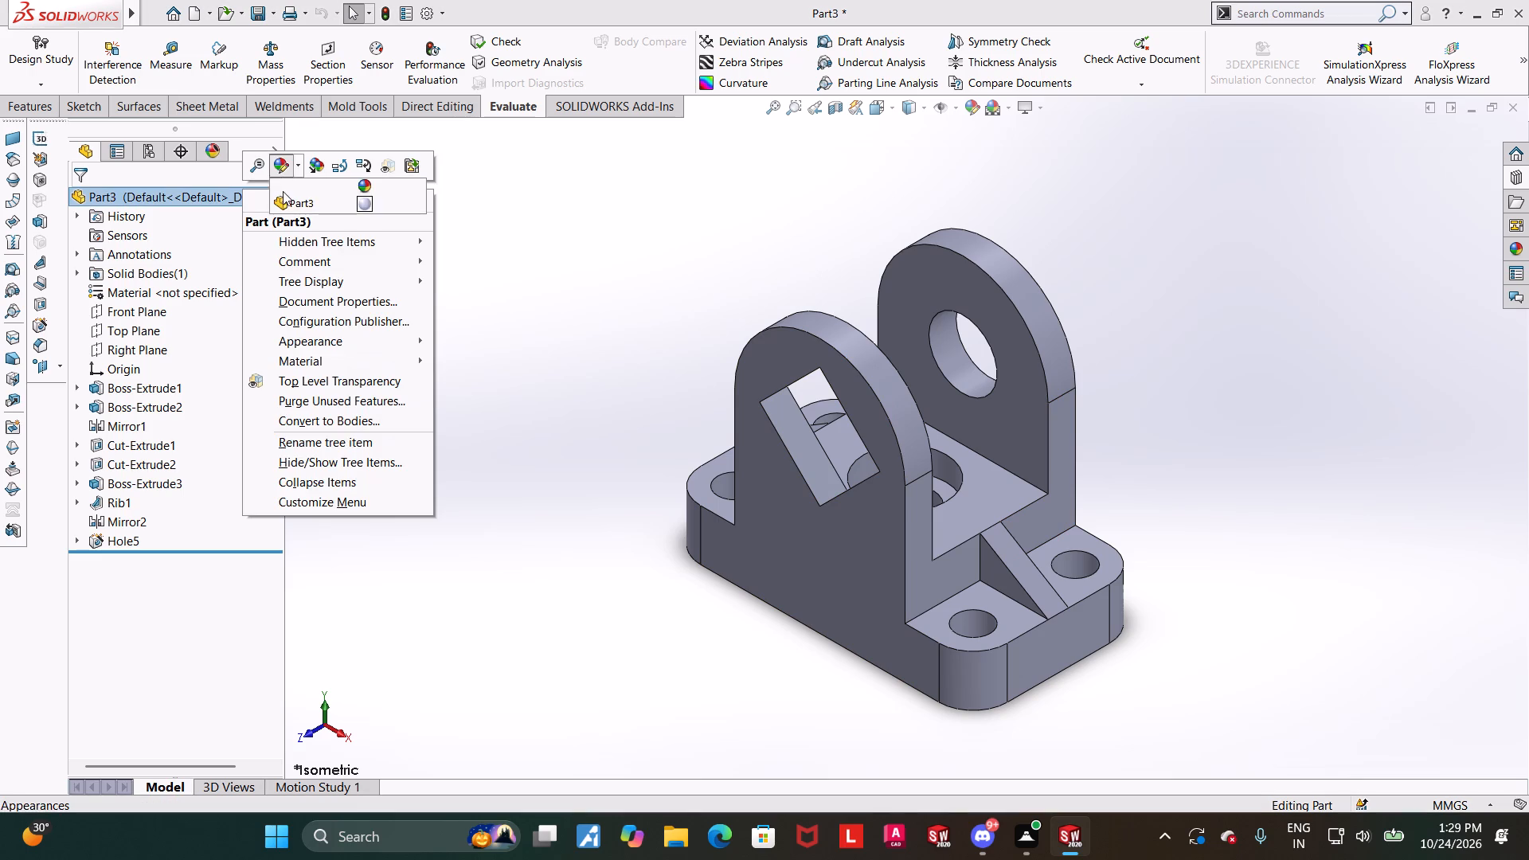
{"action": "left_click", "coordinate": [281, 166]}
{"action": "left_click", "coordinate": [321, 201]}
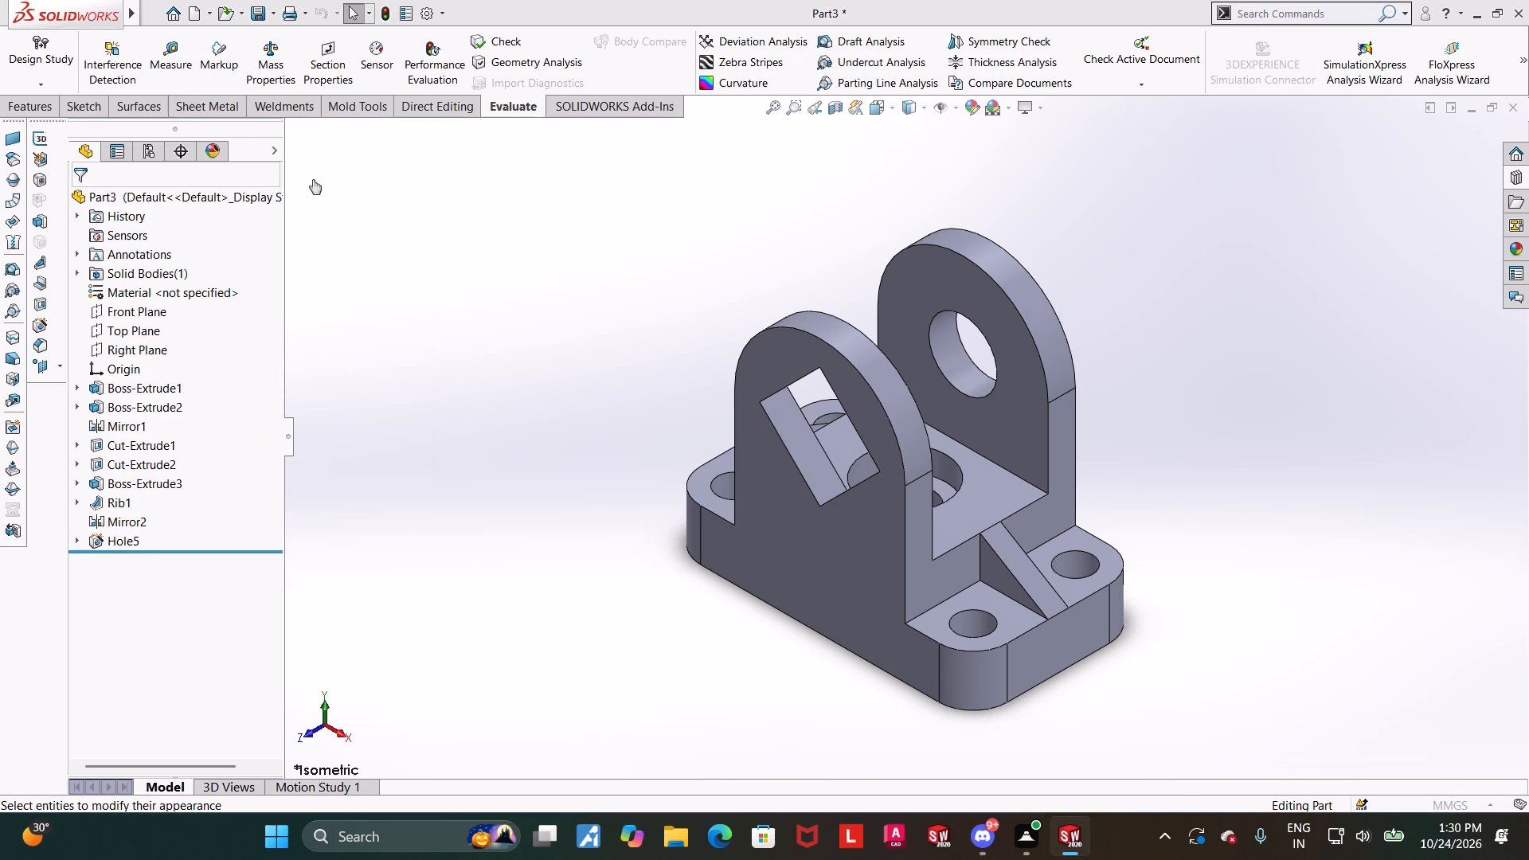
{"action": "left_click", "coordinate": [216, 571]}
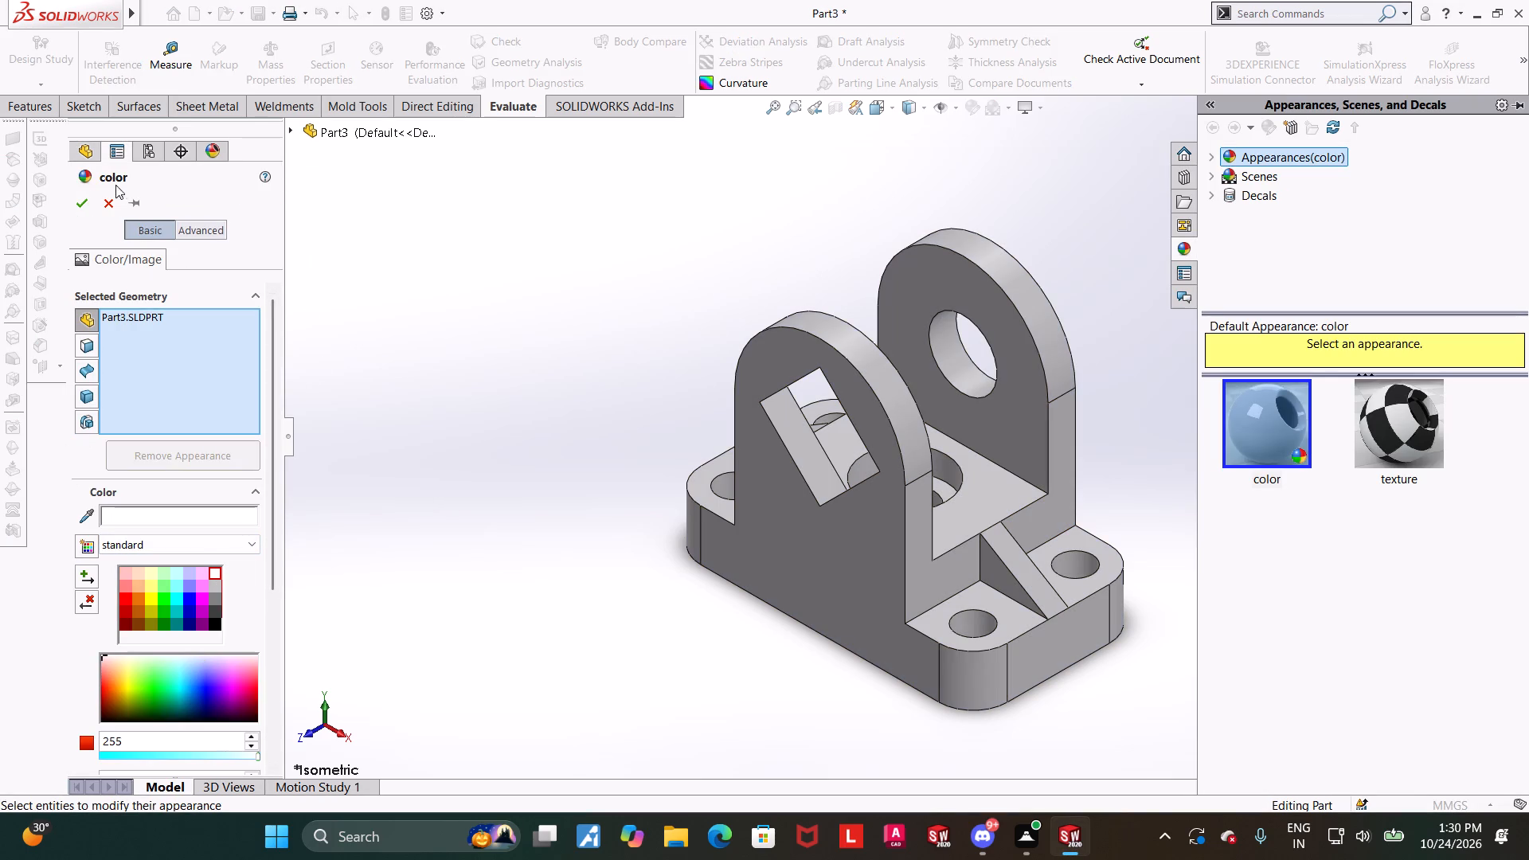
{"action": "left_click", "coordinate": [82, 193]}
{"action": "left_click", "coordinate": [539, 474]}
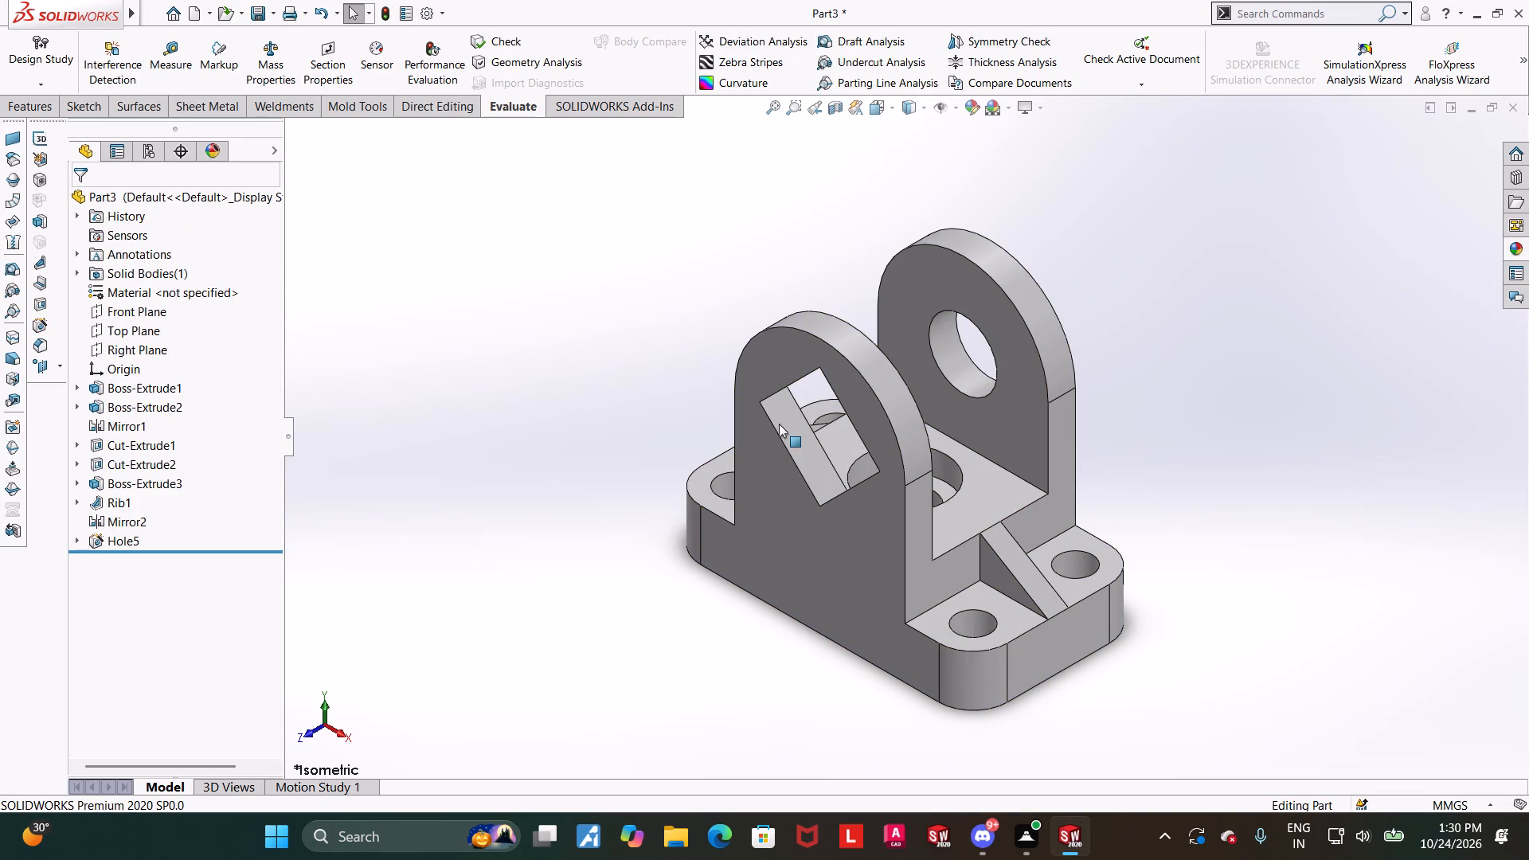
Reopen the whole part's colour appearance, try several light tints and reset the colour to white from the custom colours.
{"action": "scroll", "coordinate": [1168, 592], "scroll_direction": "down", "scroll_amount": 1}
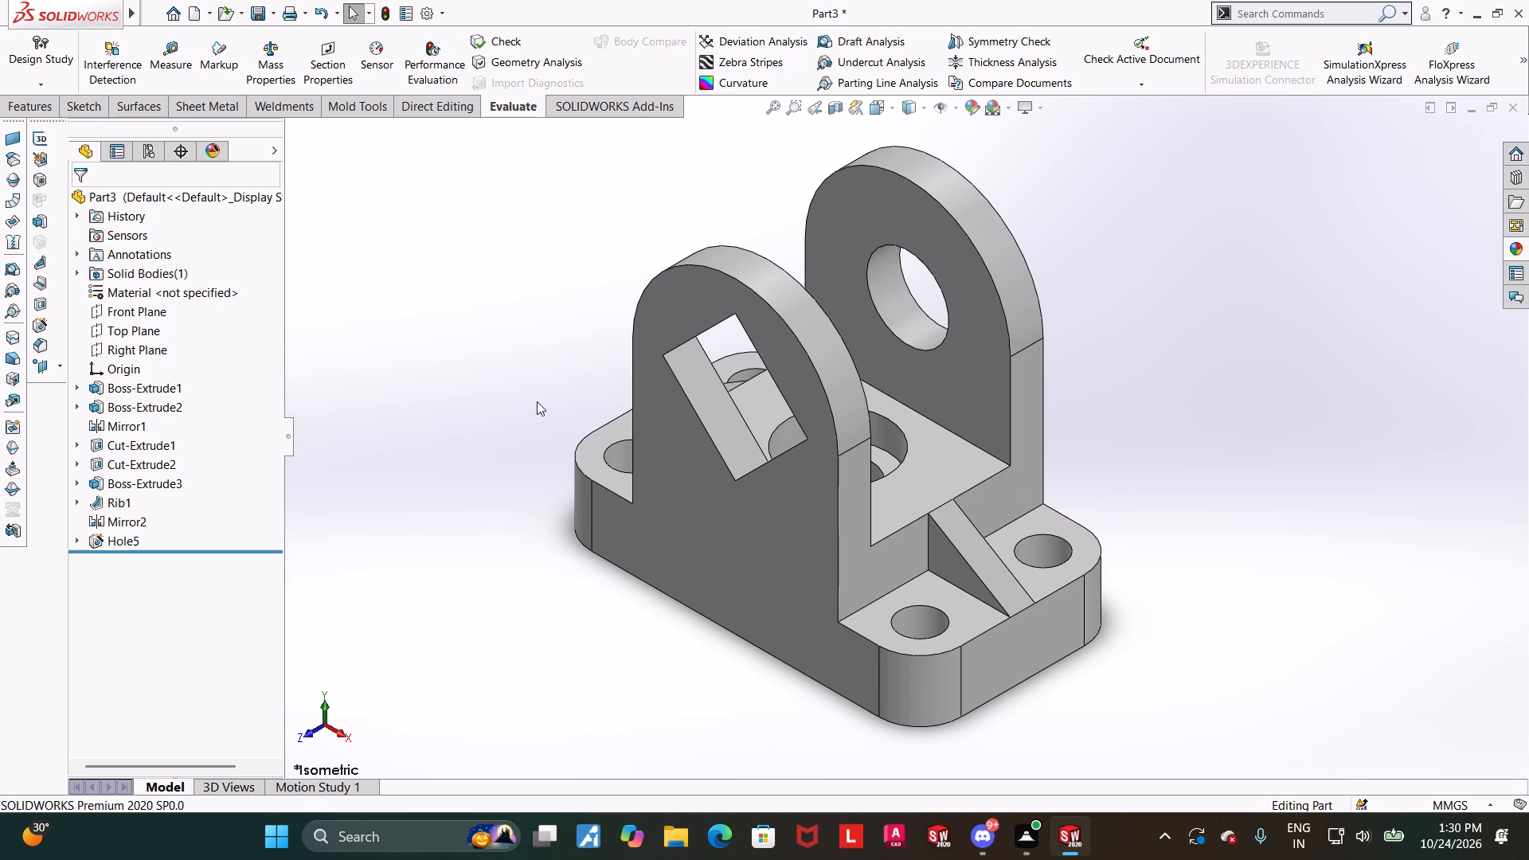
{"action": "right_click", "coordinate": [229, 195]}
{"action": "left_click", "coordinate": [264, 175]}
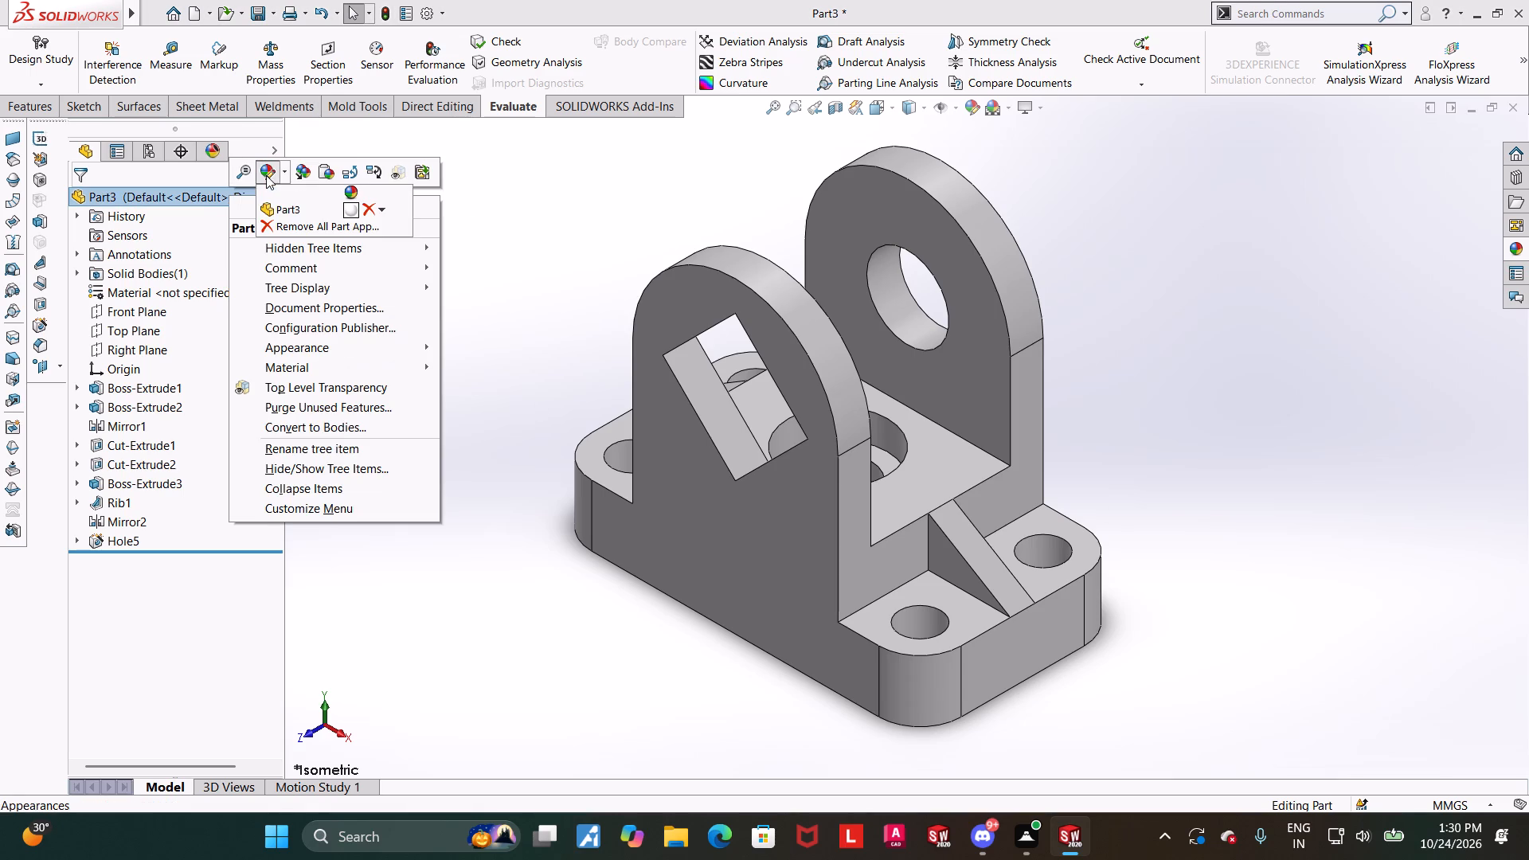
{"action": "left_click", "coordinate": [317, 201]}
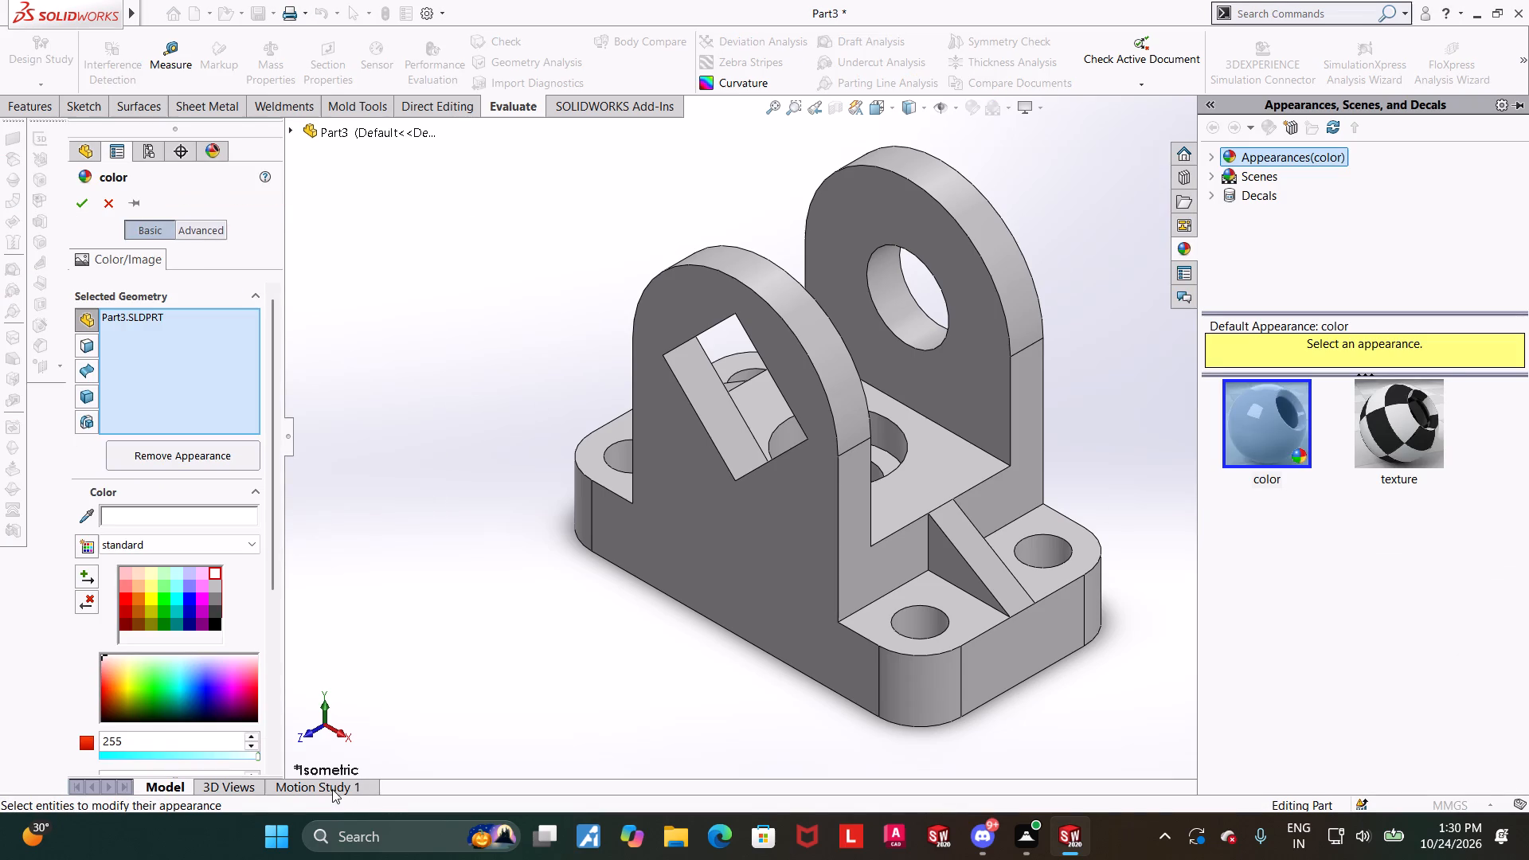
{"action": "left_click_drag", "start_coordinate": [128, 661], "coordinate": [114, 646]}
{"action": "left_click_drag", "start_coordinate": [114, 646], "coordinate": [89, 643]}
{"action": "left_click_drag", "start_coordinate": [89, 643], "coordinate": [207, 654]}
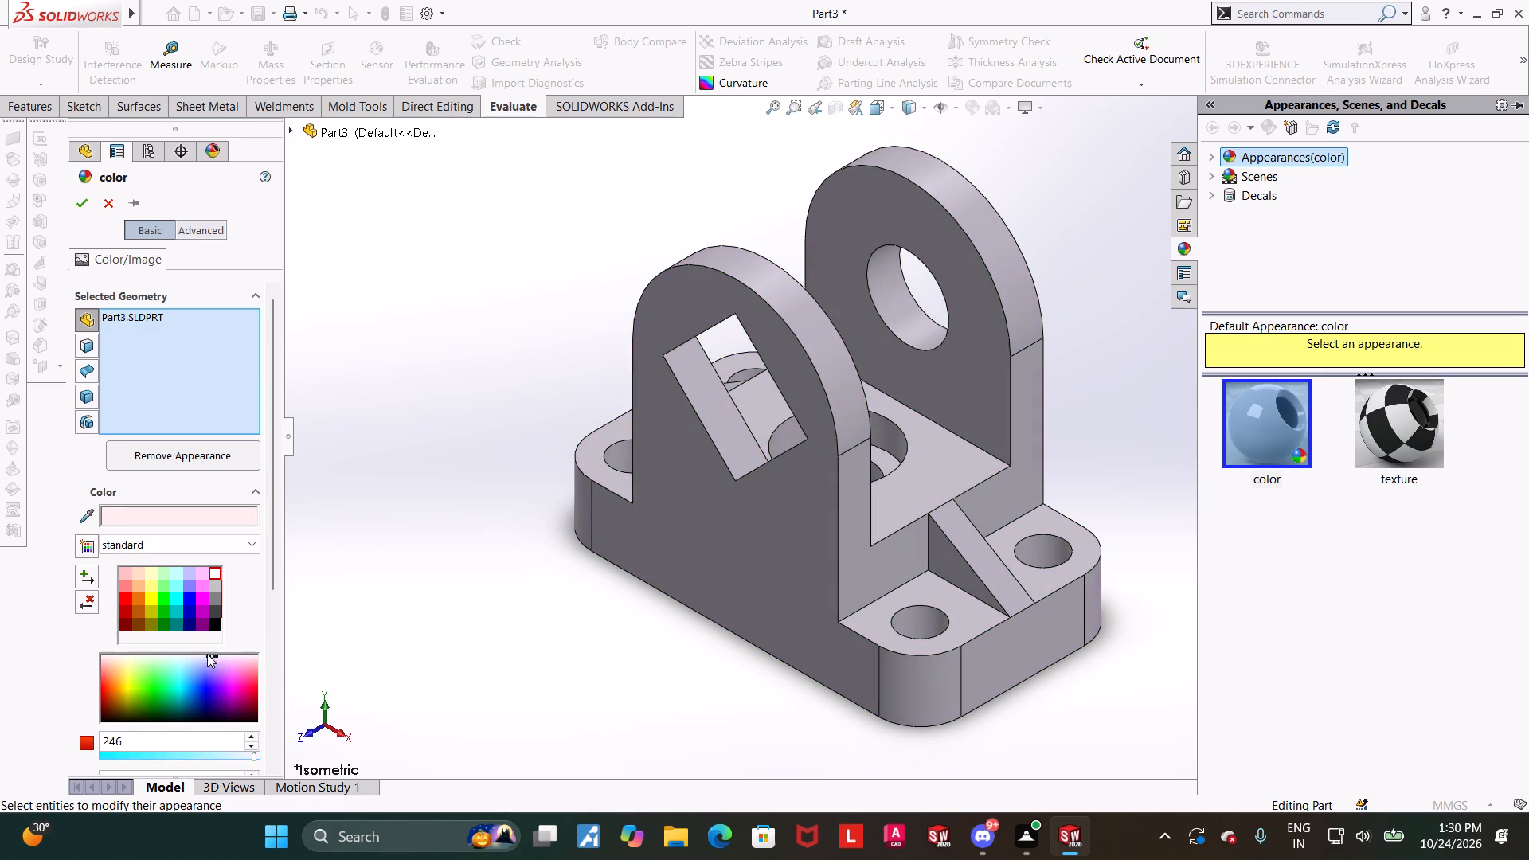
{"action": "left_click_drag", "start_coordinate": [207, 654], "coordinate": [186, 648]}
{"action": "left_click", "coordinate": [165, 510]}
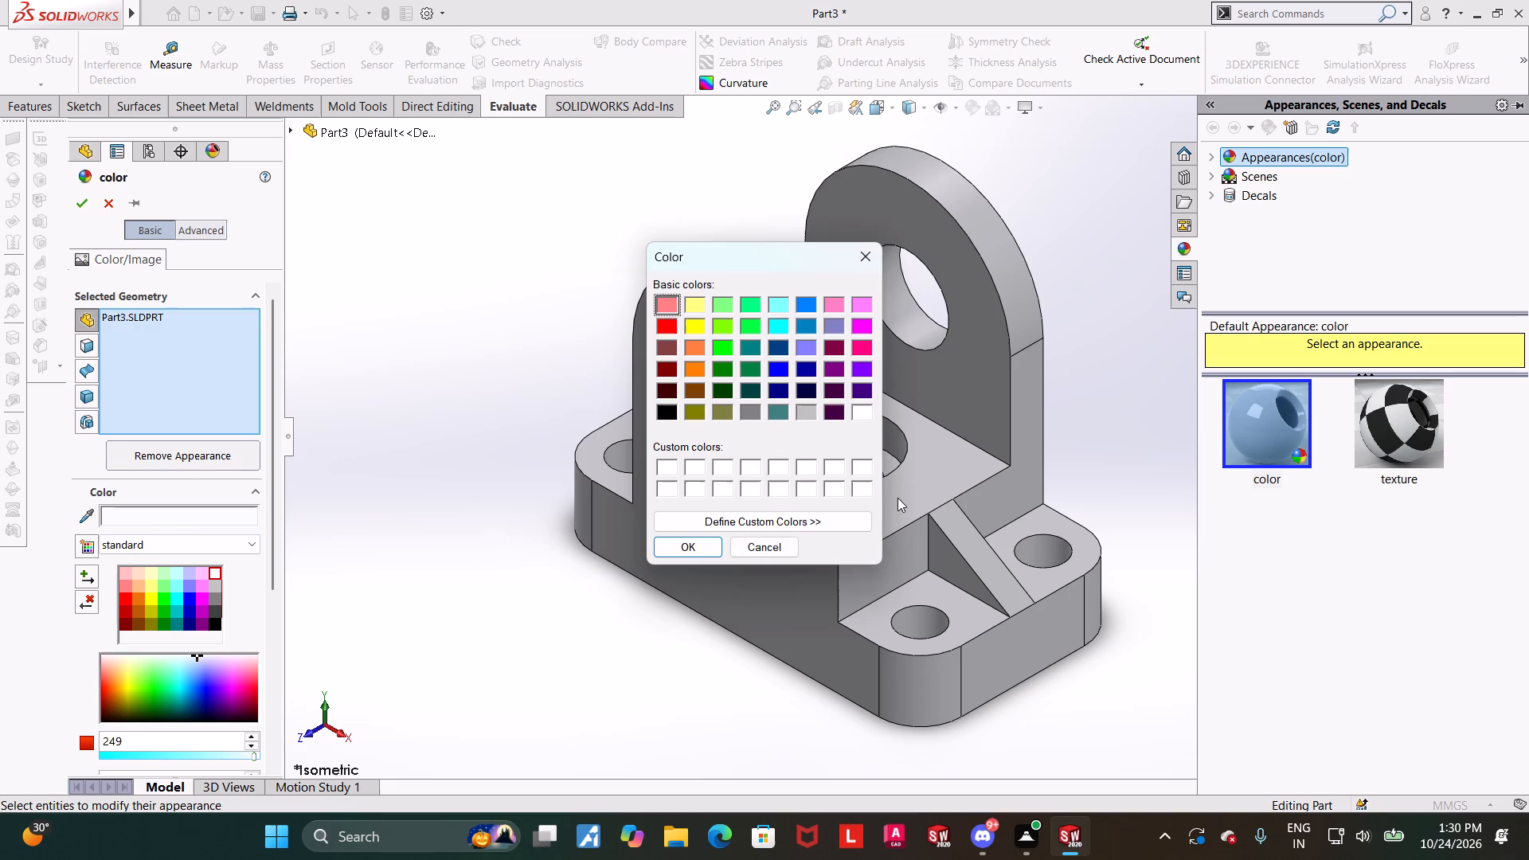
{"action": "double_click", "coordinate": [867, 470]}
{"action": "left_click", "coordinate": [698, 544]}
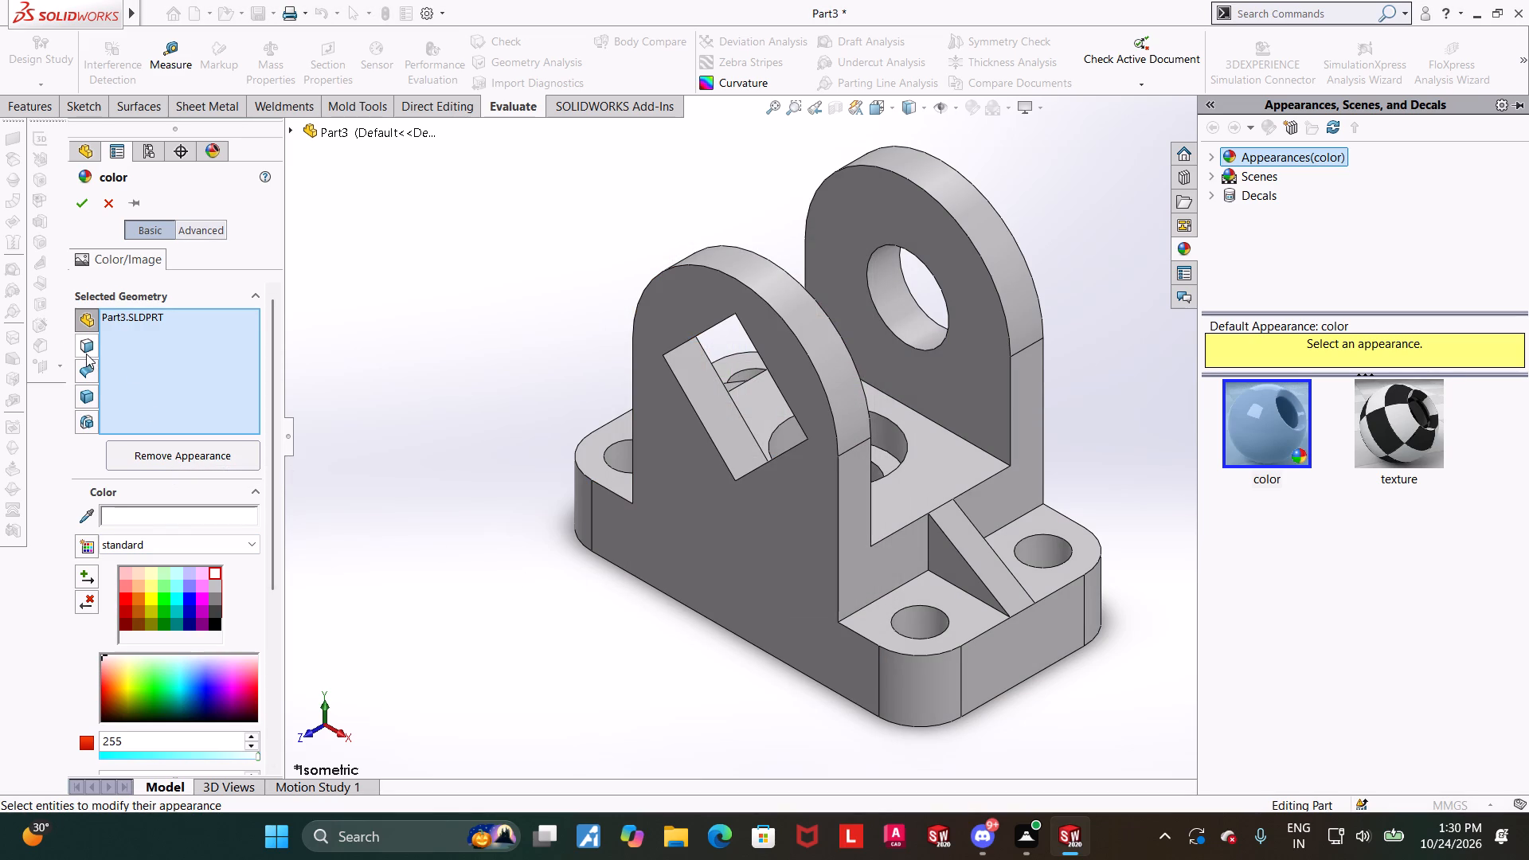
Review the RGB values, display states and advanced surface finish and illumination settings of the part's appearance, and accept the appearance.
{"action": "scroll", "coordinate": [88, 381], "scroll_direction": "down", "scroll_amount": 3}
{"action": "scroll", "coordinate": [226, 578], "scroll_direction": "down", "scroll_amount": 3}
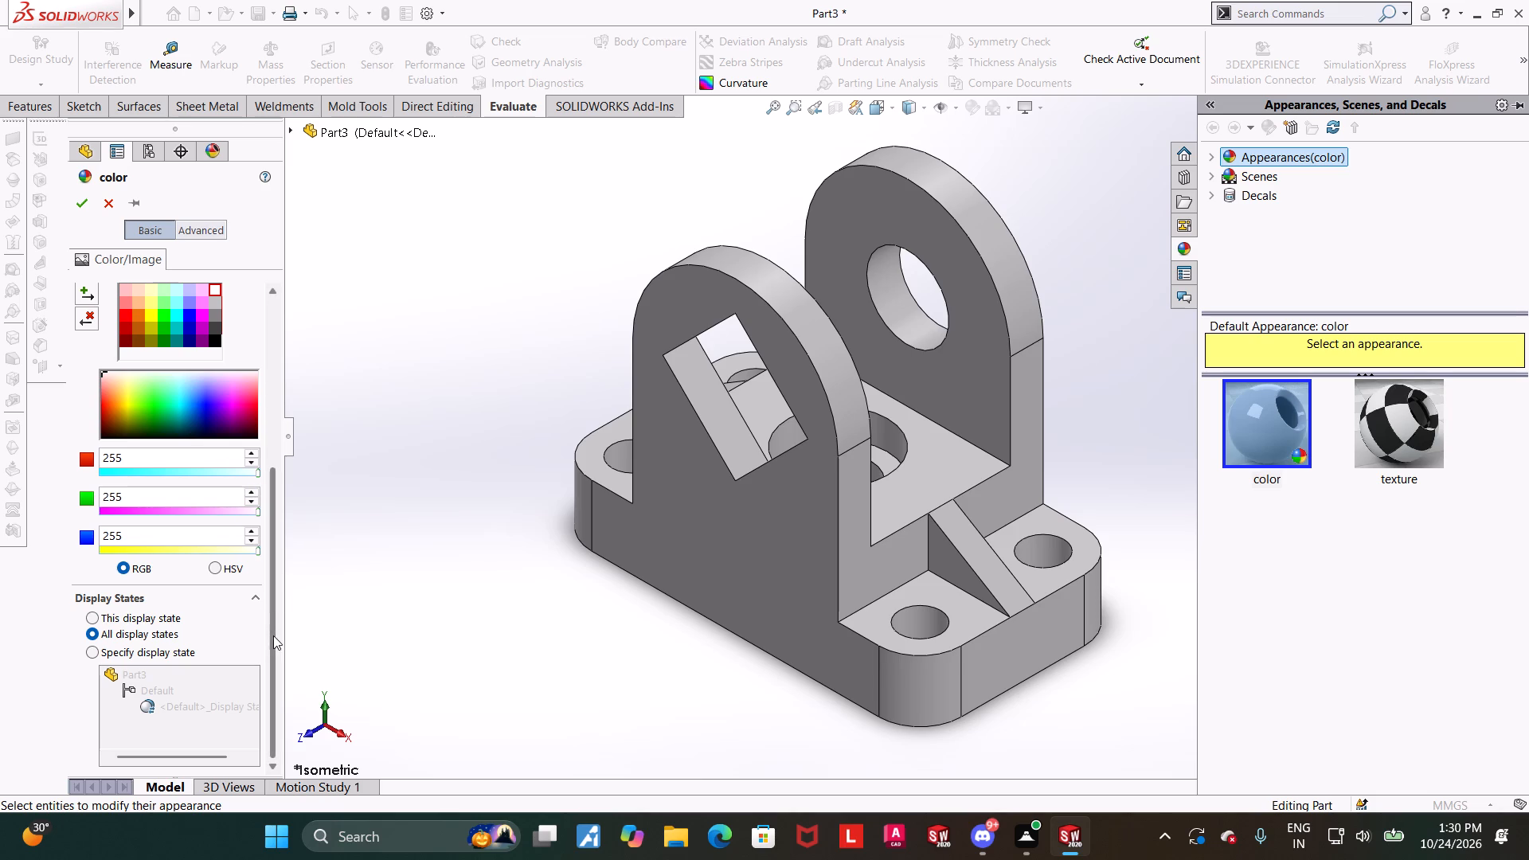
{"action": "left_click", "coordinate": [205, 224]}
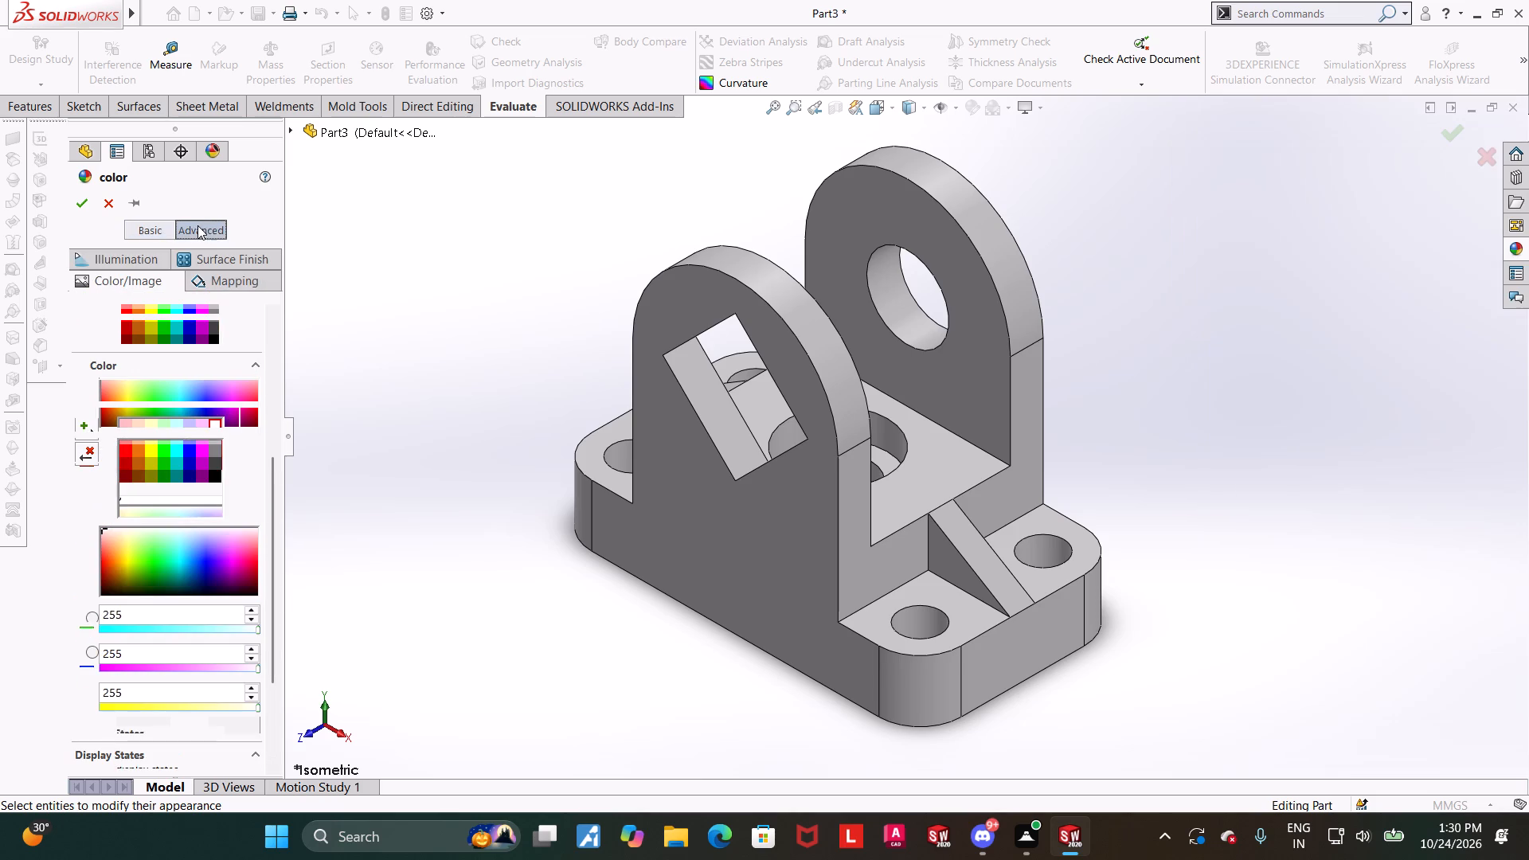
{"action": "left_click", "coordinate": [240, 264]}
{"action": "left_click", "coordinate": [134, 265]}
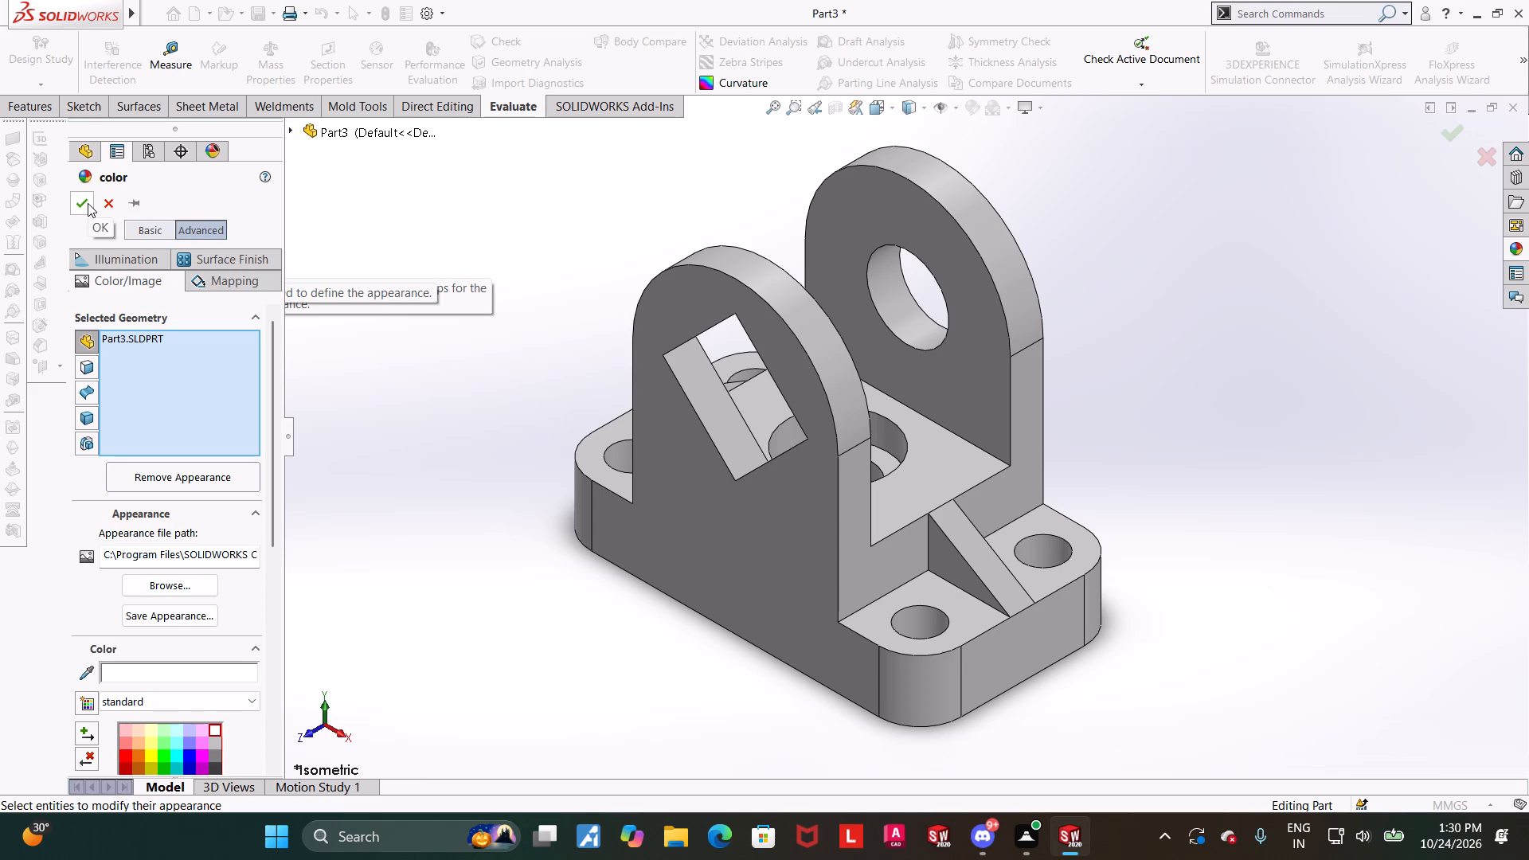
{"action": "left_click", "coordinate": [88, 203]}
{"action": "left_click", "coordinate": [535, 580]}
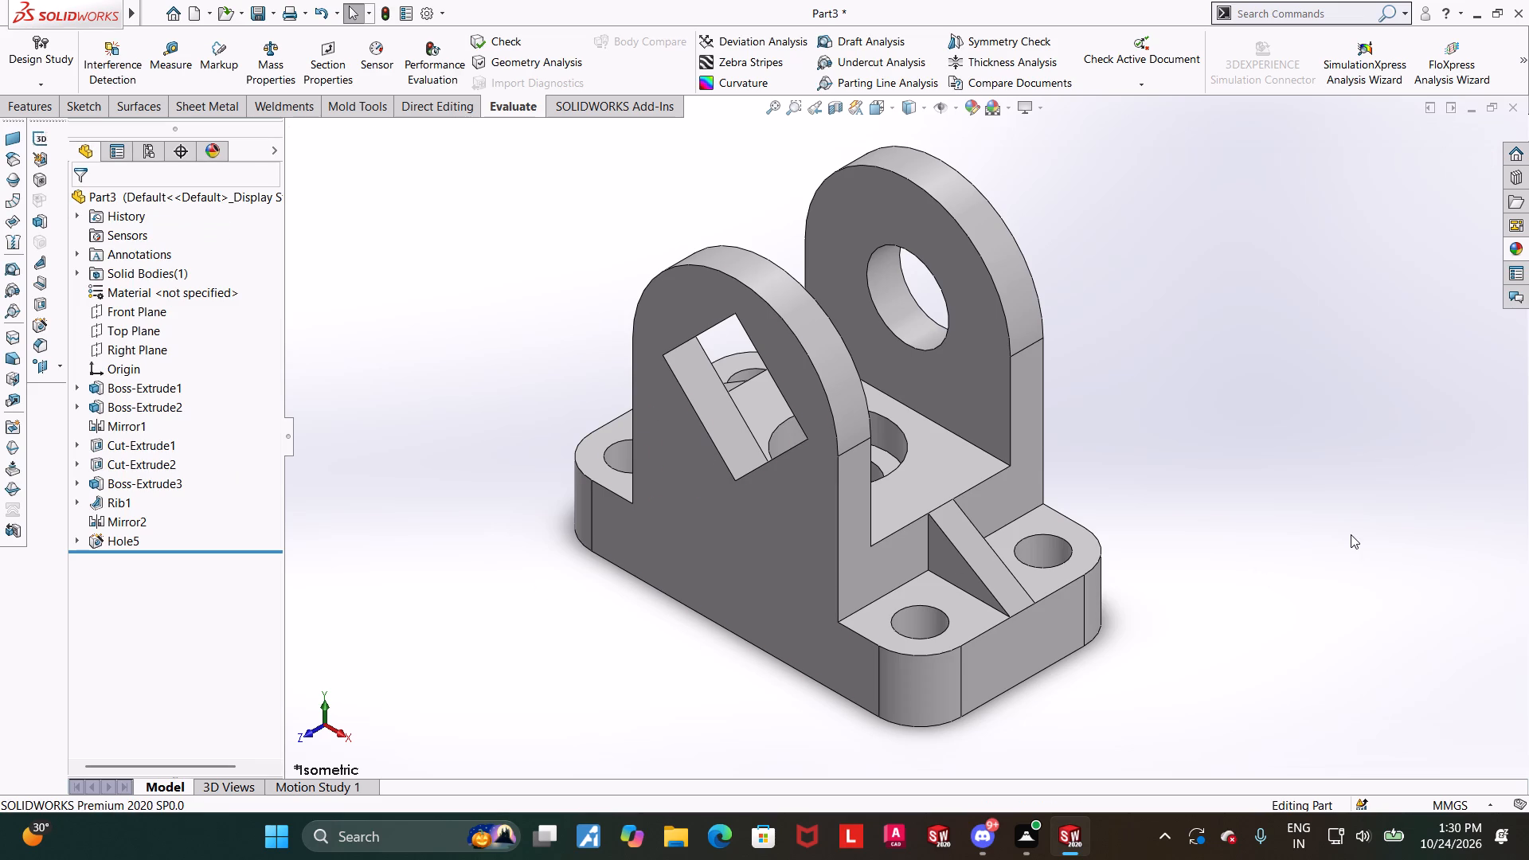
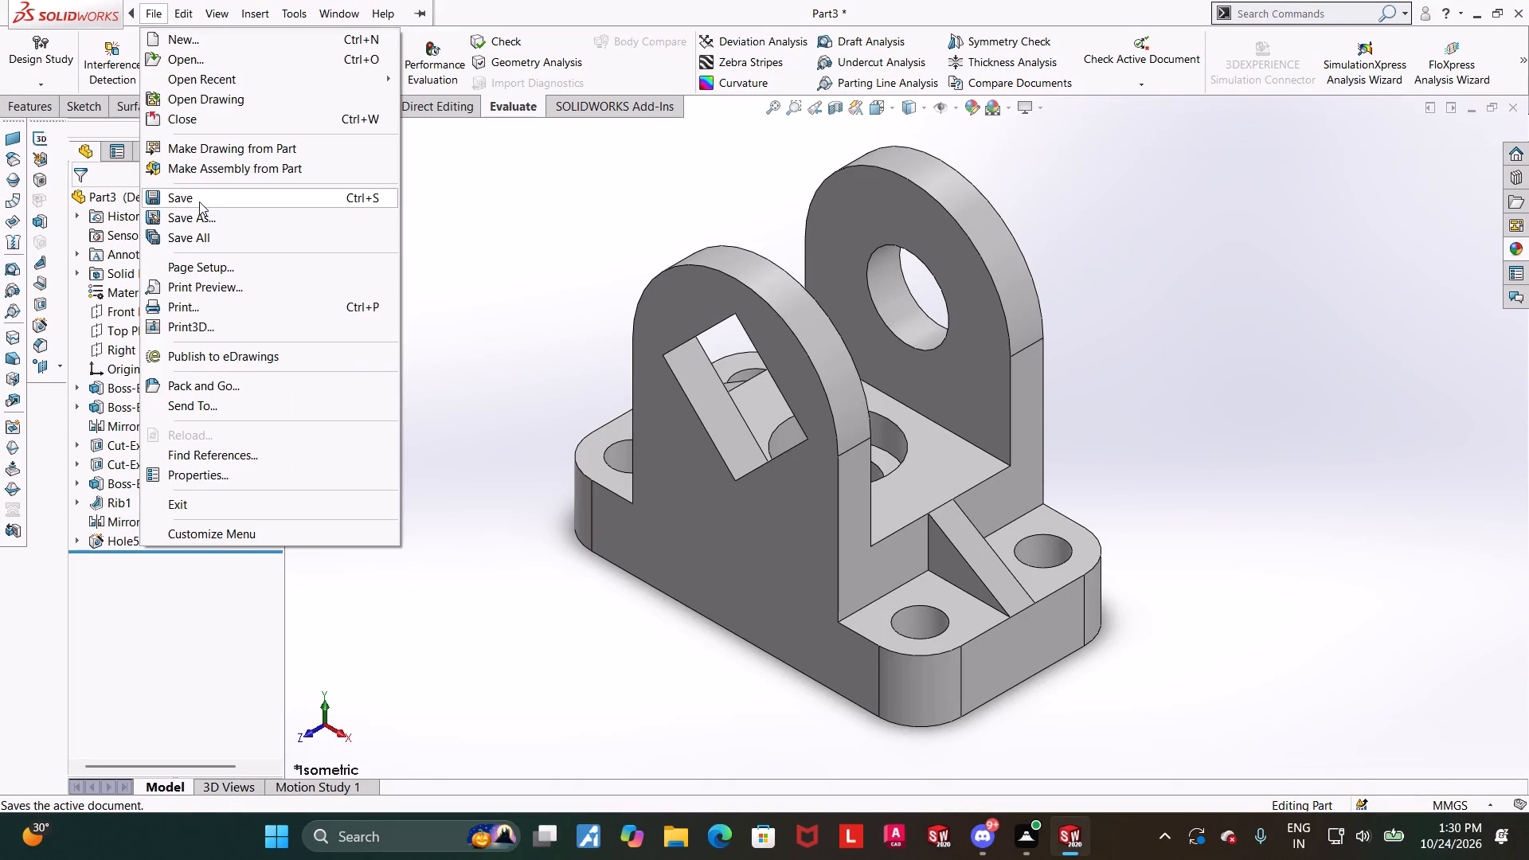
Save the part under the file name "gusseted double ear clevis mount".
{"action": "left_click", "coordinate": [201, 213]}
{"action": "type", "text": "gusseted double ear clevis mount"}
{"action": "key", "text": "Return"}
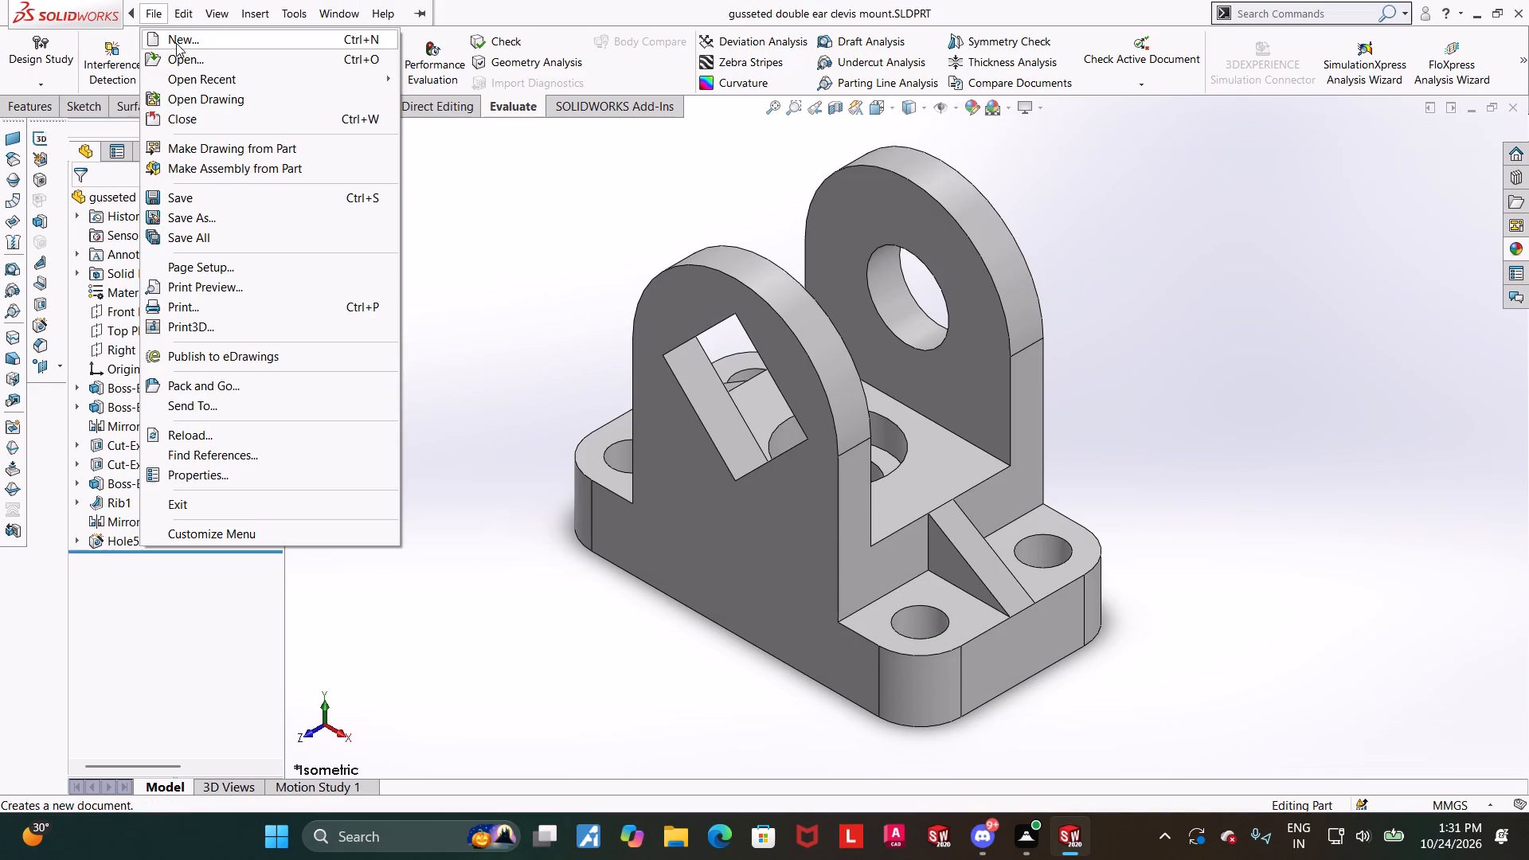
Save the clevis mount part also as an Adobe Portable Document Format (*.pdf) file.
{"action": "left_click", "coordinate": [185, 209]}
{"action": "left_click", "coordinate": [684, 442]}
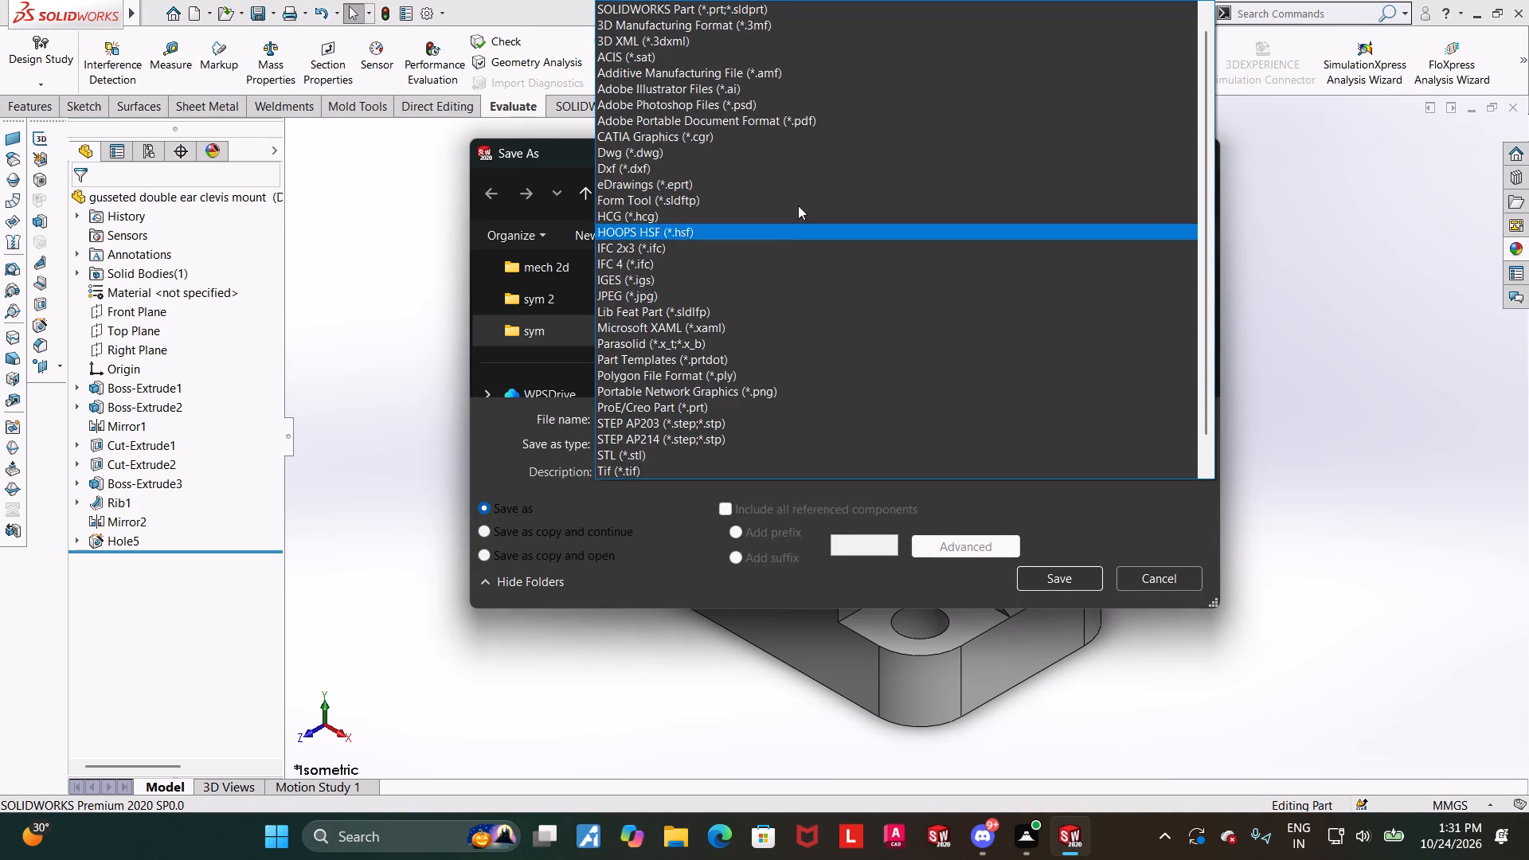
{"action": "left_click", "coordinate": [803, 120]}
{"action": "left_click", "coordinate": [1089, 625]}
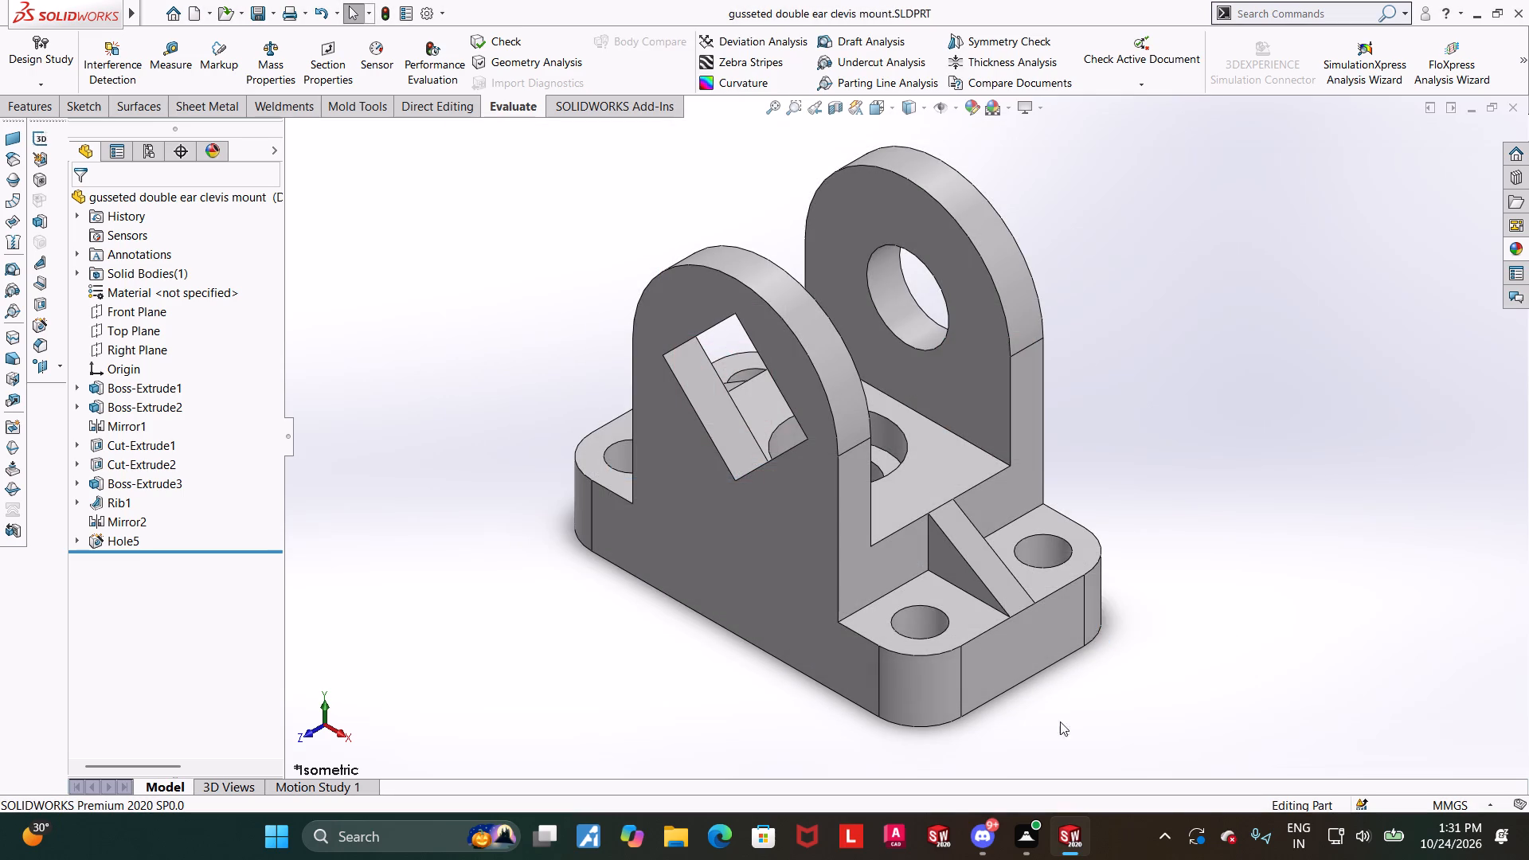